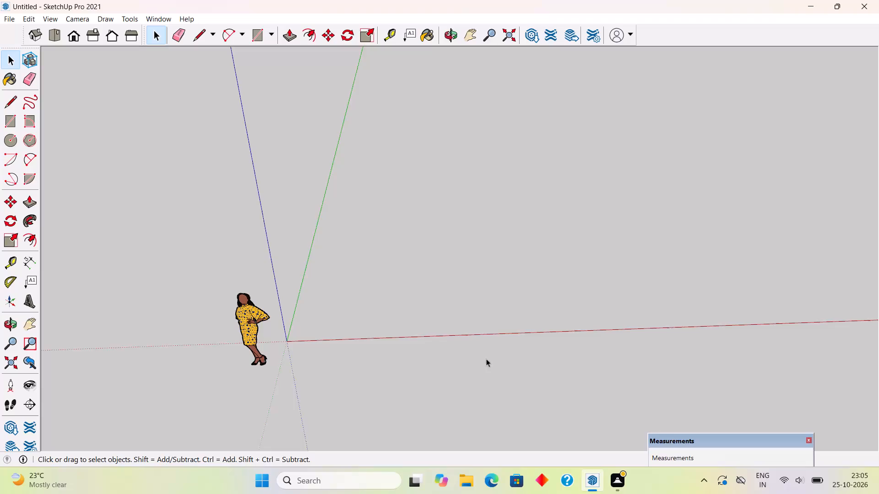
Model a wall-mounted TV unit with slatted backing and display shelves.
Draw a 12' by 12' rectangle flat on the ground near the origin for the floor.
scroll(521, 208, "up", 5)
key("r")
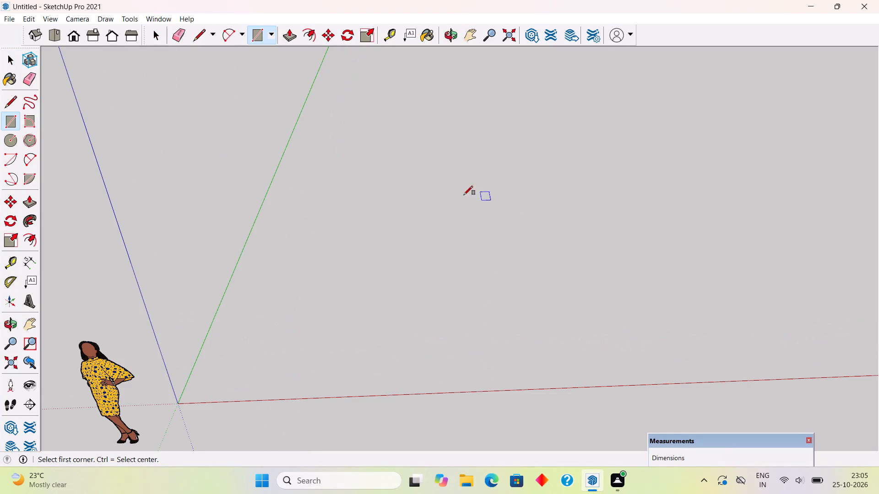
left_click(320, 186)
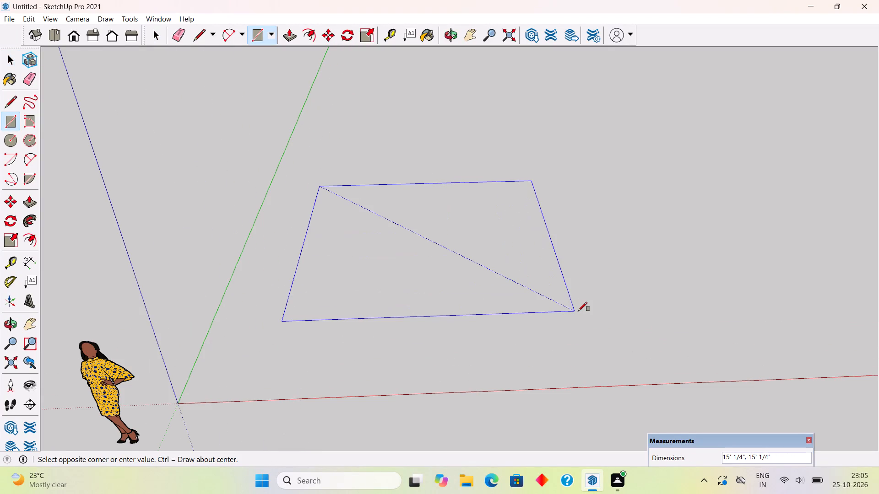
type("12'")
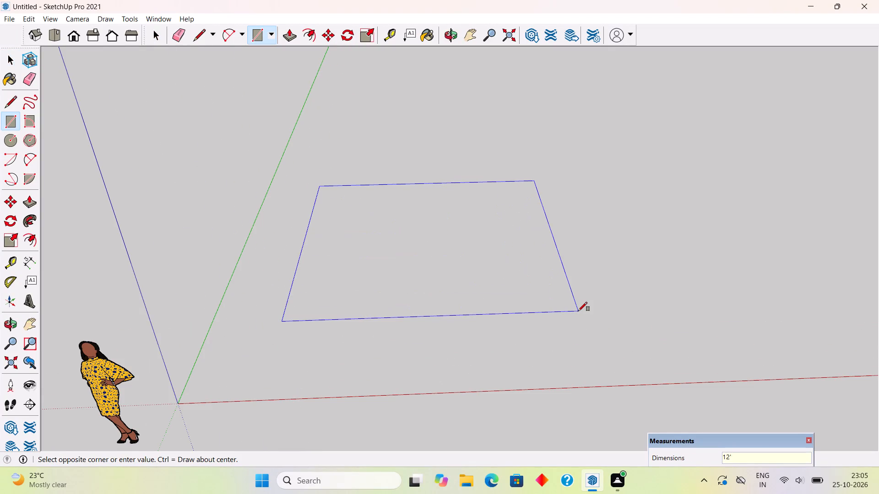
key("comma")
type("12'")
key("Return")
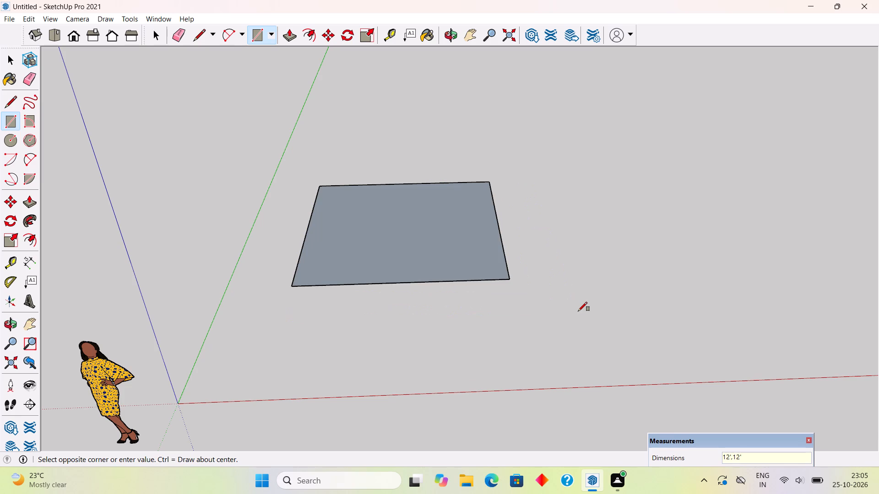
key("space")
Push/Pull the square floor face up 6" to form a slab.
middle_click_drag(483, 256, 492, 361)
scroll(488, 361, "down", 1)
scroll(409, 299, "down", 2)
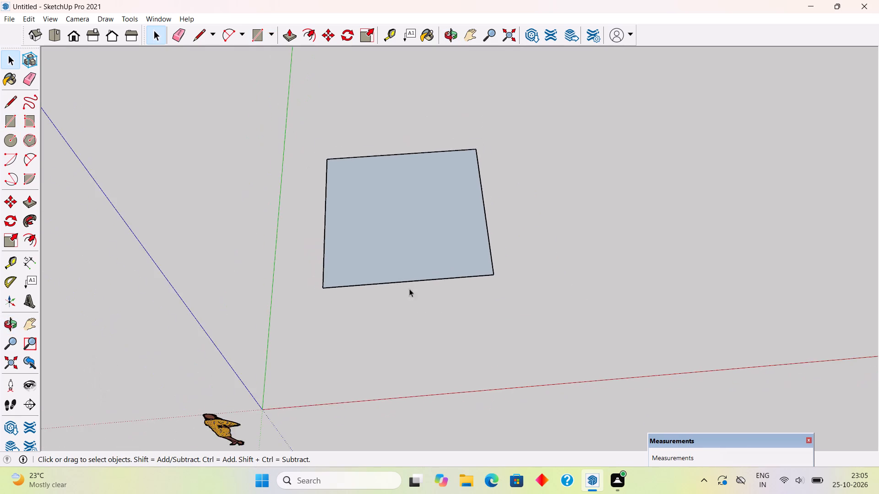
scroll(419, 223, "up", 4)
key("p")
left_click(421, 223)
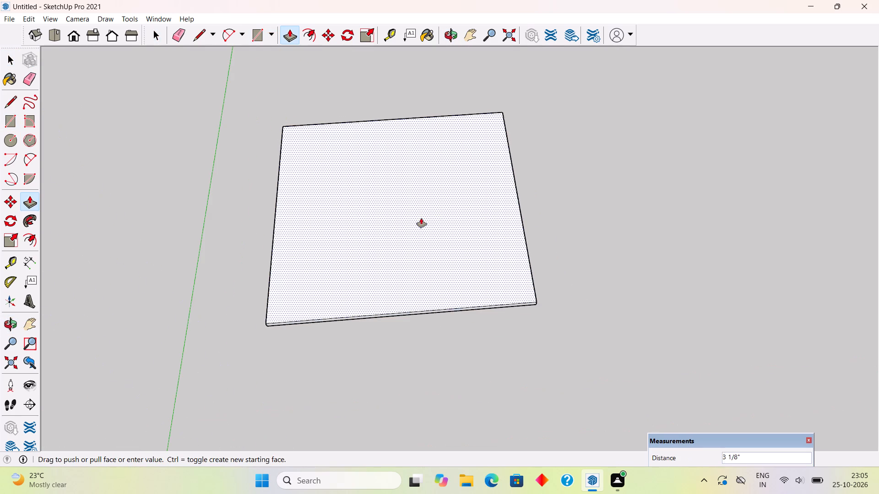
key("6")
key("shift+quotedbl")
key("Return")
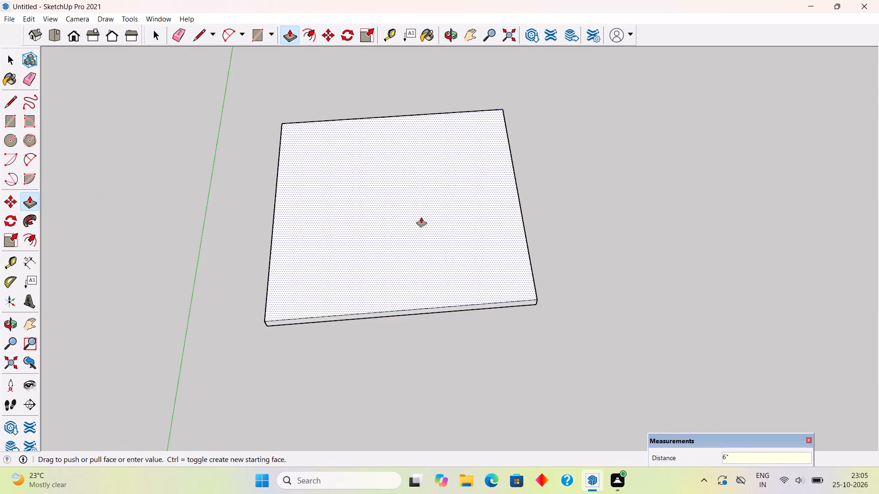
key("space")
Select the whole floor slab and make it a group.
left_click(421, 217)
double_click(422, 217)
right_click(422, 217)
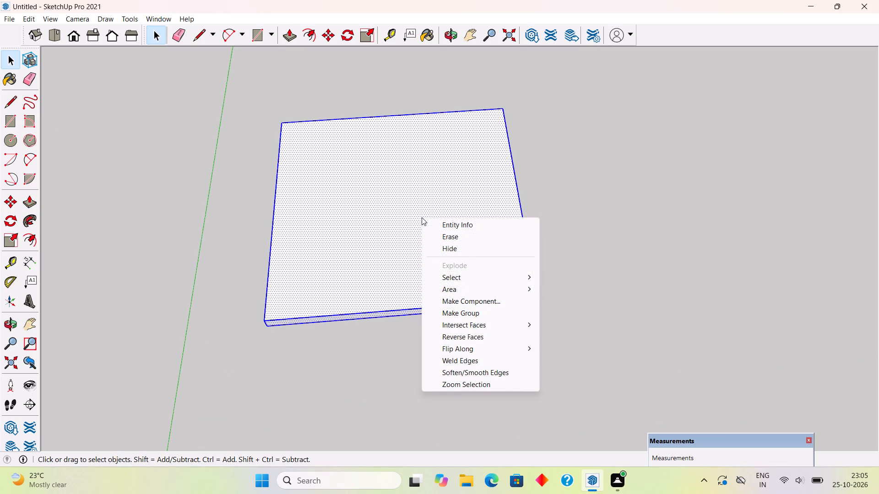
left_click(460, 316)
Place a guide line on the slab's top face, 9" in from its back edge.
scroll(460, 316, "down", 5)
middle_click_drag(462, 275, 485, 177)
scroll(454, 209, "up", 5)
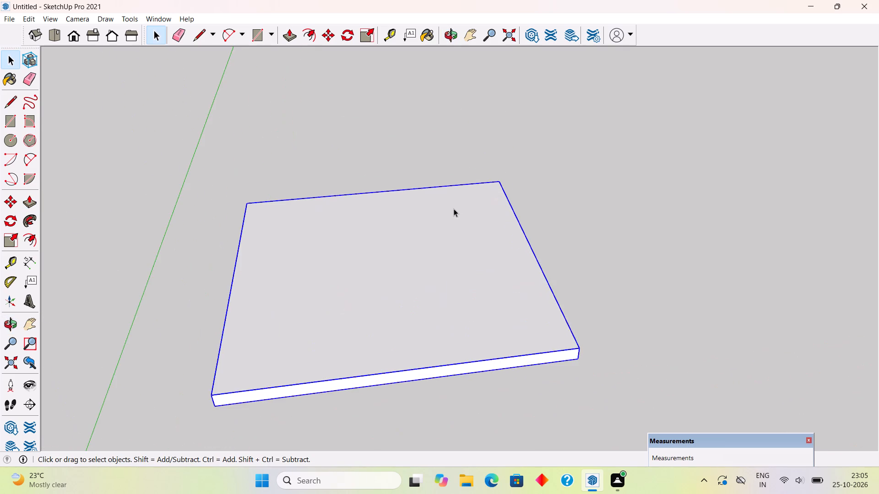
middle_click_drag(453, 212, 425, 310)
scroll(332, 124, "up", 6)
middle_click_drag(369, 190, 412, 278)
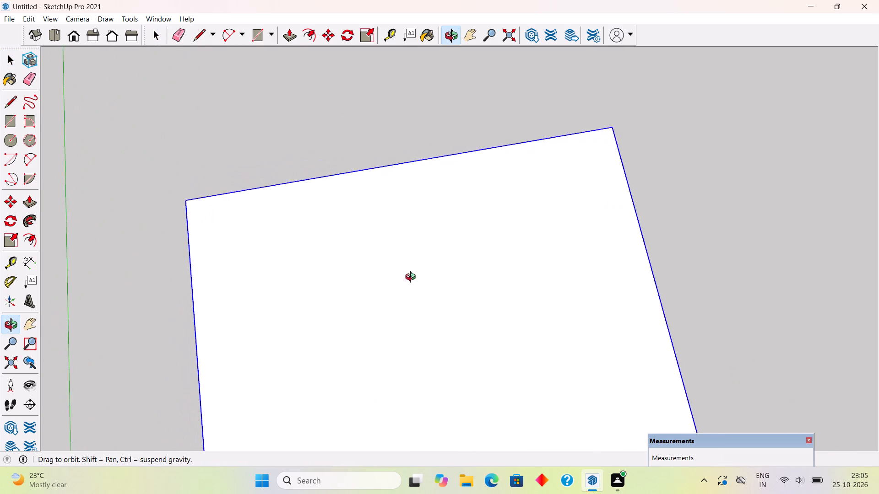
middle_click_drag(412, 278, 421, 278)
middle_click_drag(389, 191, 421, 141)
scroll(421, 141, "down", 3)
middle_click_drag(399, 219, 309, 193)
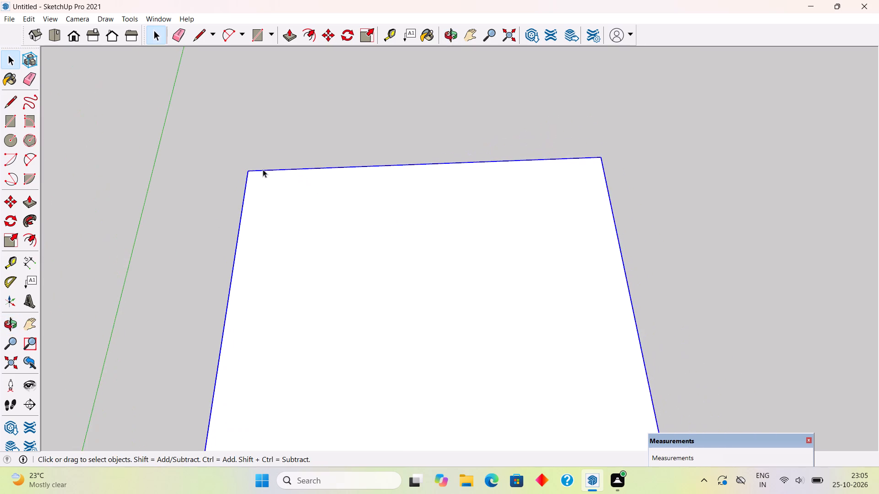
scroll(279, 164, "up", 3)
left_click(362, 135)
middle_click_drag(380, 171, 399, 241)
key("t")
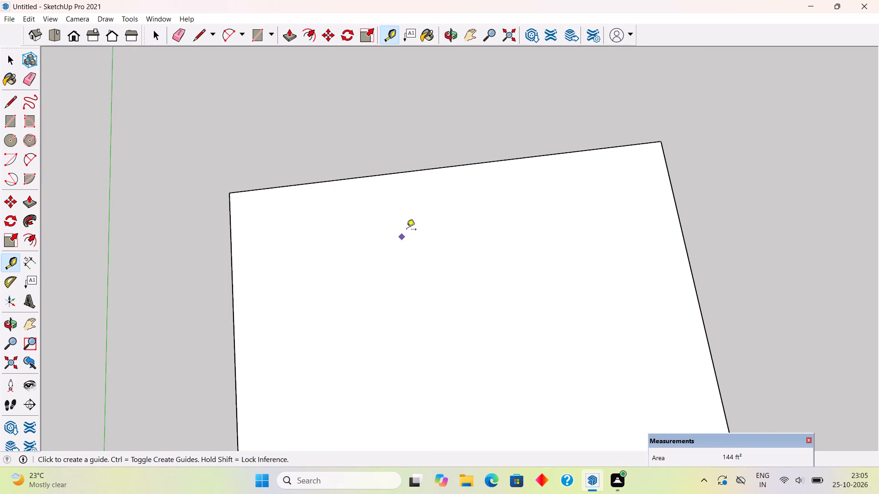
left_click(427, 172)
key("9")
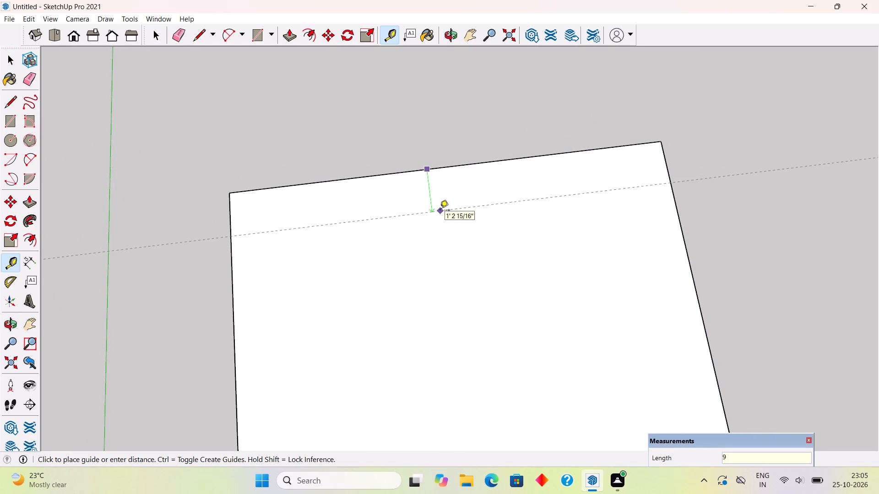
key("shift+quotedbl")
key("Return")
Draw a 12' by 9" rectangle on the slab between its back edge and the guide line.
key("r")
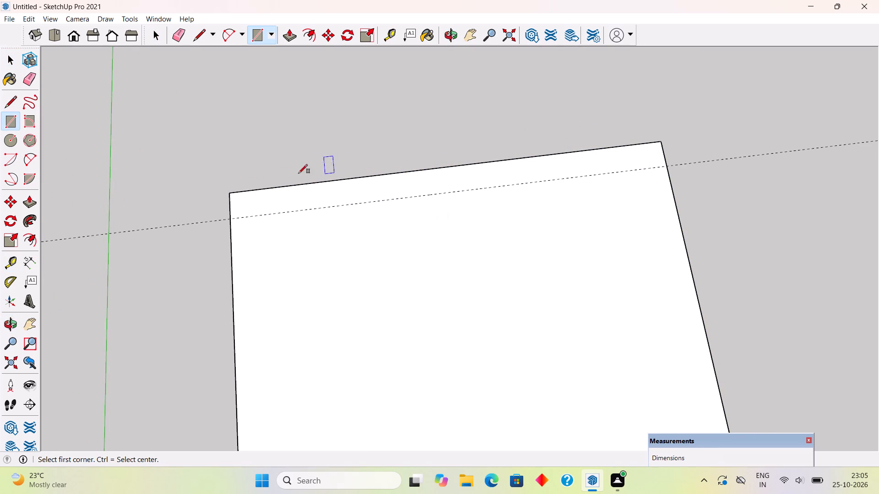
left_click(233, 195)
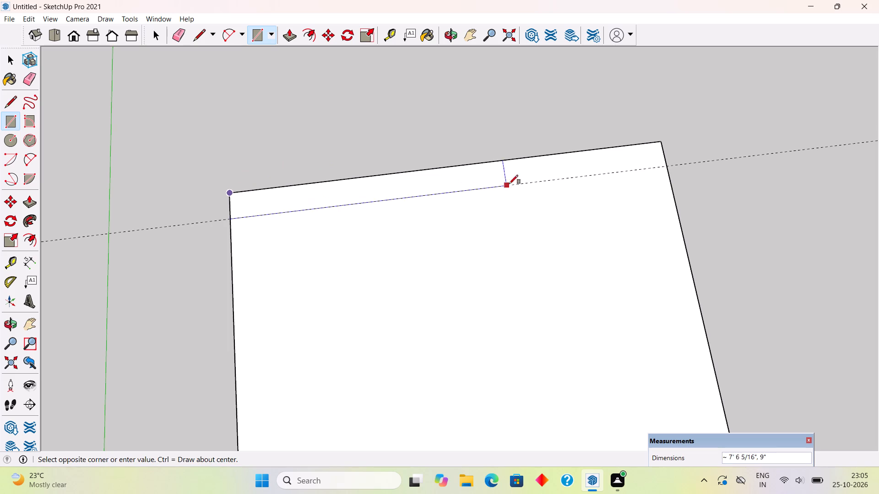
left_click(665, 168)
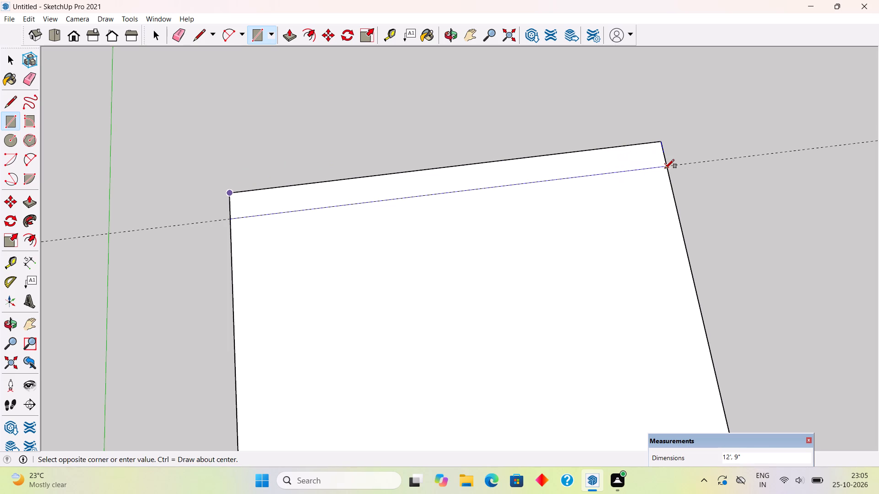
Push/Pull the 9" strip at the slab's back edge up 10' to form the wall.
key("p")
left_click(624, 151)
type("10'")
key("Return")
key("space")
Select the entire back wall, make it a group, and clear the selection.
scroll(654, 188, "down", 3)
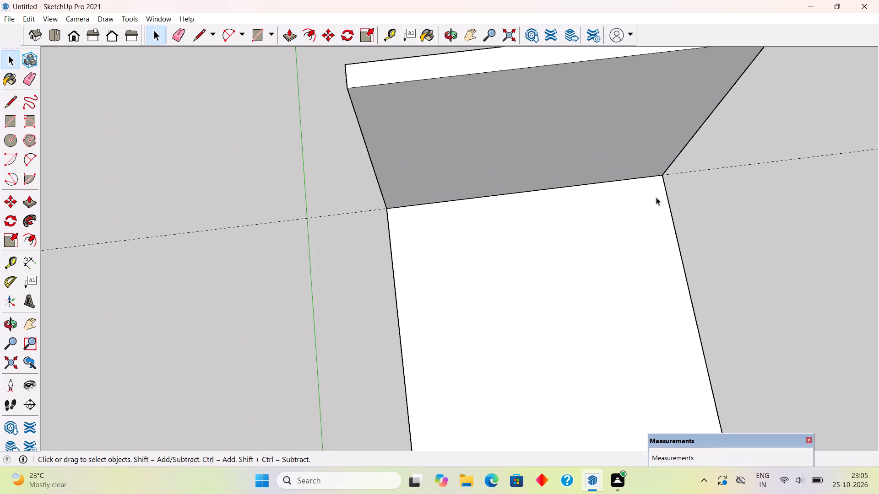
scroll(656, 197, "down", 9)
middle_click_drag(652, 215, 592, 82)
middle_click_drag(630, 233, 625, 154)
scroll(625, 154, "up", 1)
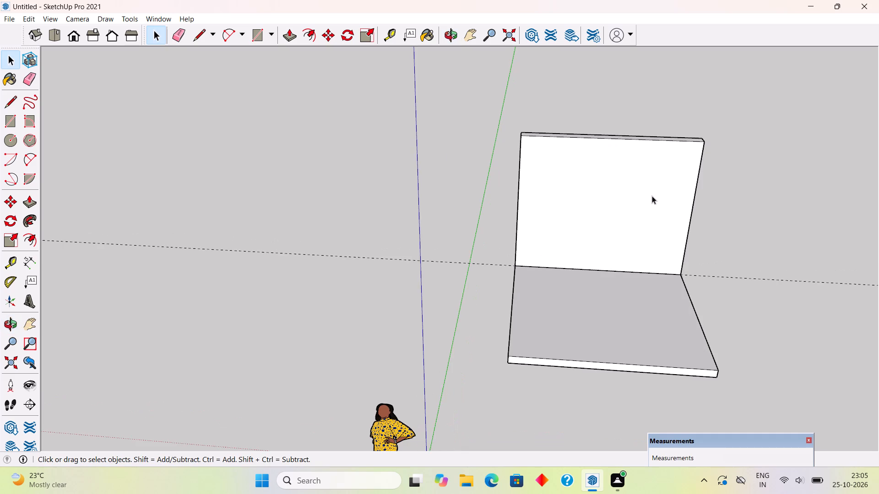
triple_click(652, 196)
right_click(652, 196)
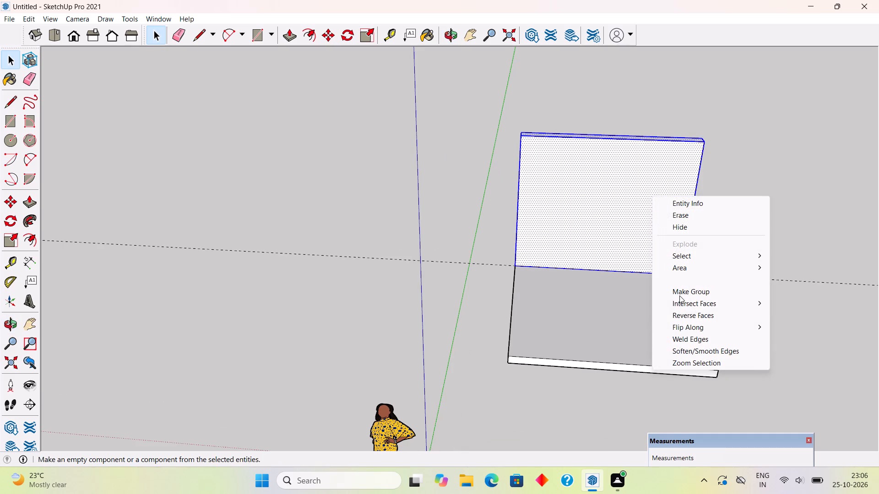
left_click(680, 294)
middle_click_drag(726, 220, 732, 204)
left_click(734, 204)
Place a horizontal guide line on the wall's front face, 1' below its top edge.
middle_click_drag(709, 215, 646, 205)
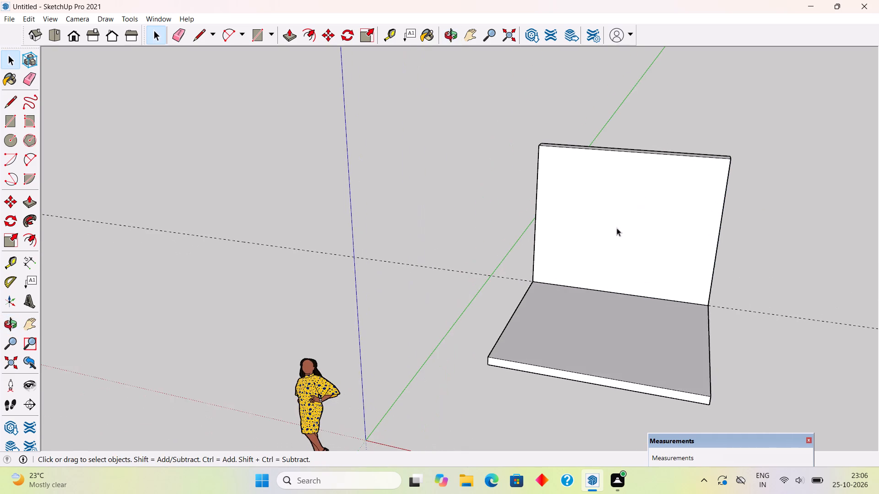
scroll(613, 280, "up", 3)
middle_click_drag(625, 307, 660, 298)
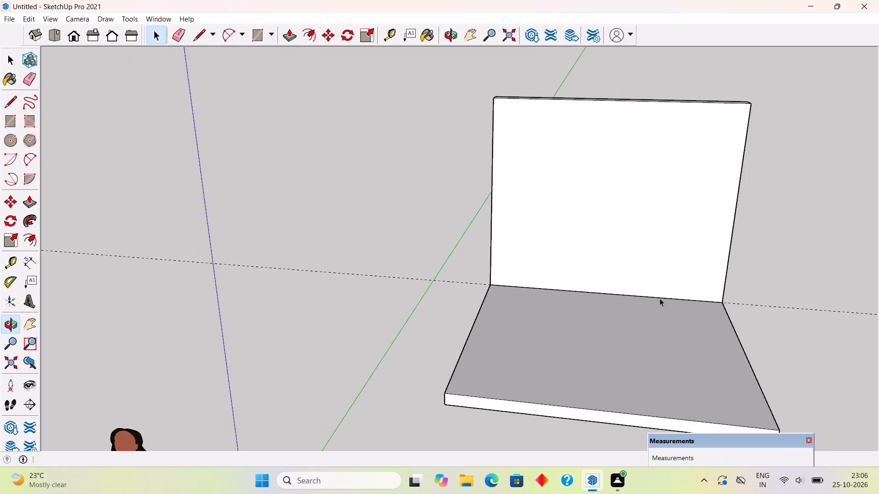
middle_click_drag(643, 291, 640, 250)
middle_click_drag(673, 308, 692, 258)
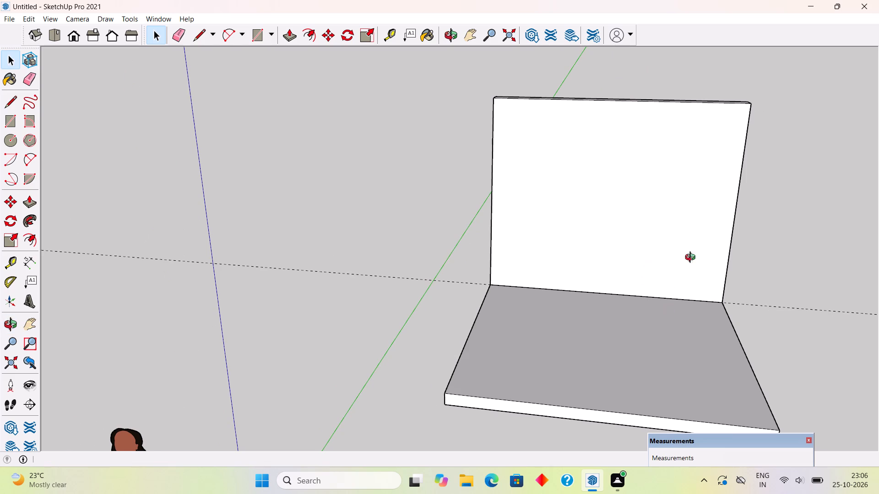
middle_click_drag(692, 258, 704, 247)
middle_click_drag(746, 316, 749, 335)
key("t")
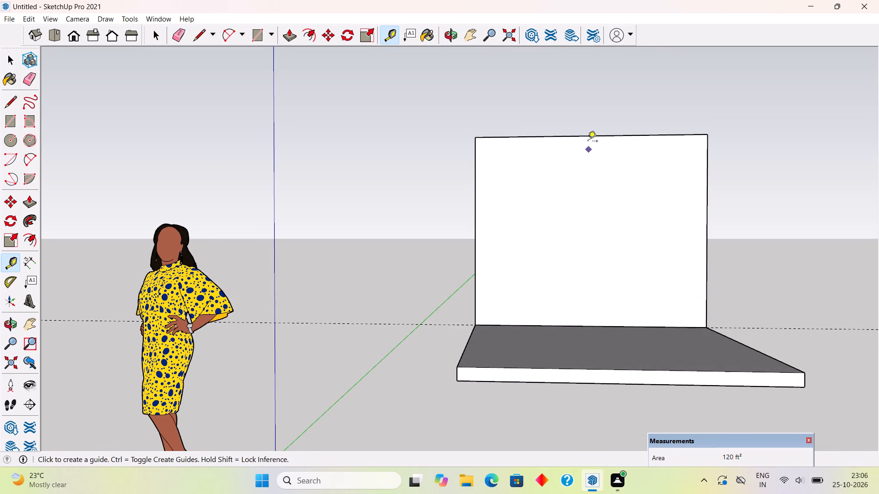
left_click(598, 135)
type("1'")
key("Return")
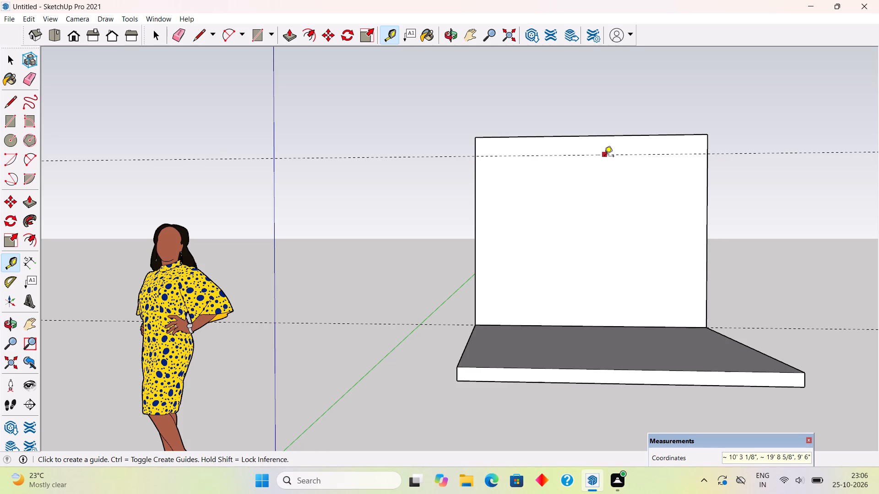
Place a horizontal guide line on the wall, 6" above its bottom edge.
left_click(599, 327)
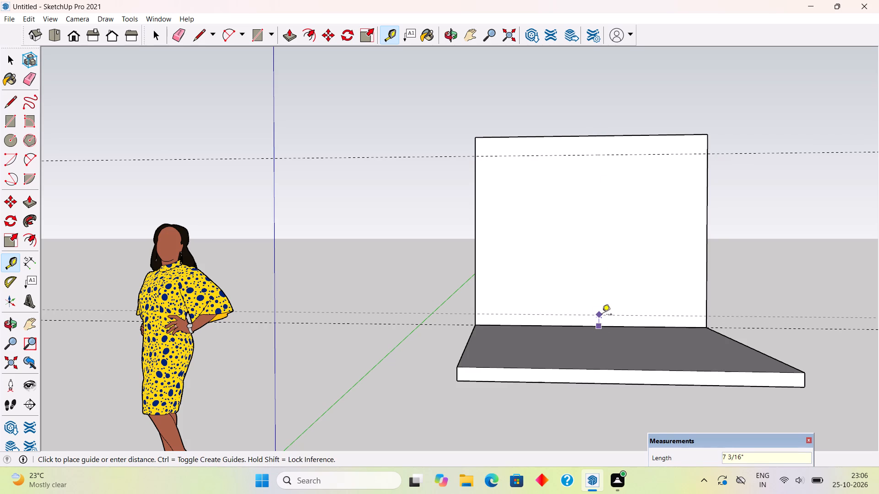
key("6")
key("shift+quotedbl")
key("Return")
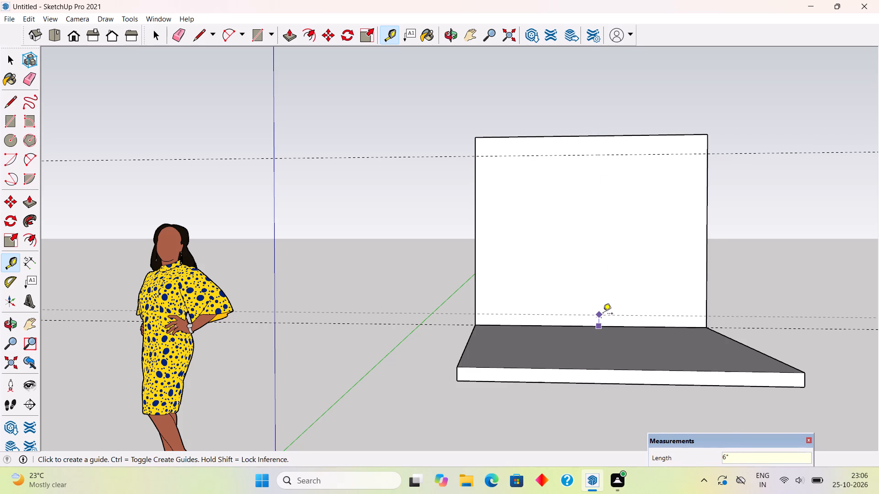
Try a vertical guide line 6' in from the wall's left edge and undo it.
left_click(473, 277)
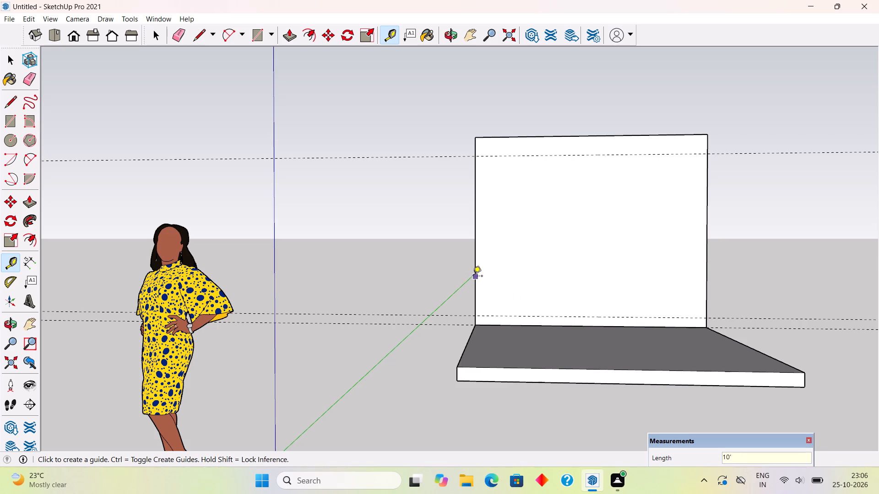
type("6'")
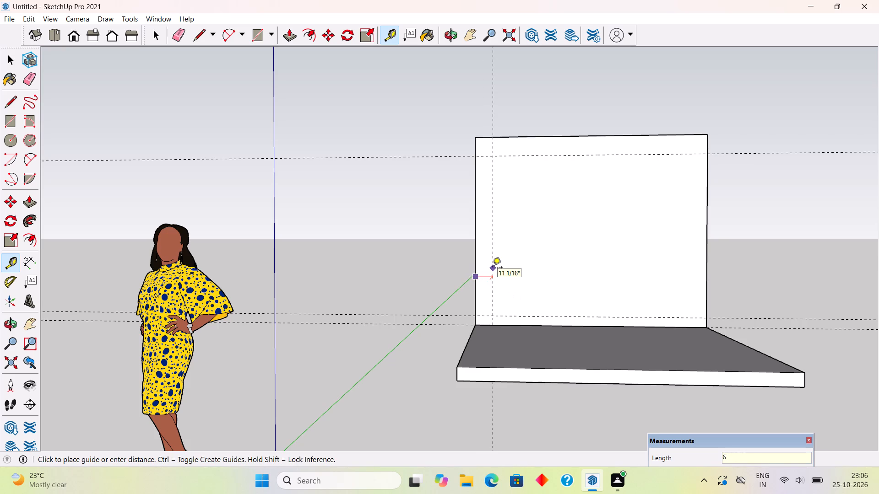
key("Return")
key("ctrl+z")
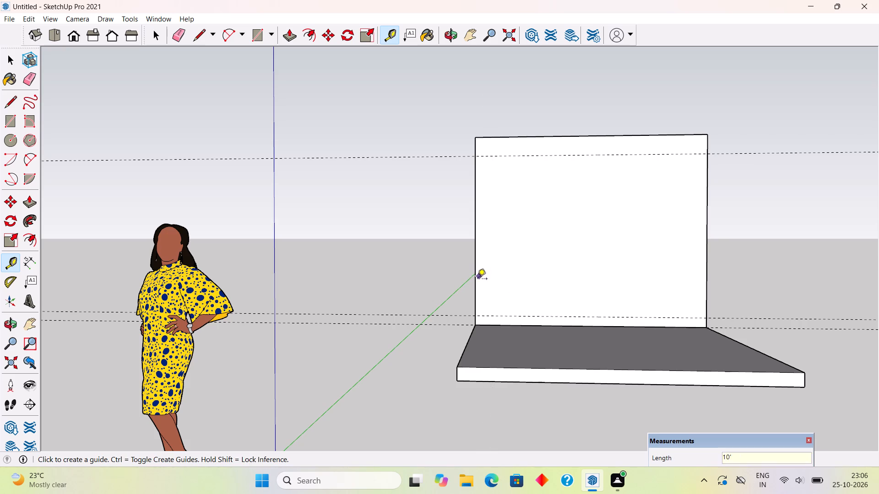
Place a vertical guide line on the wall, 6" in from its left edge.
left_click(477, 281)
key("6")
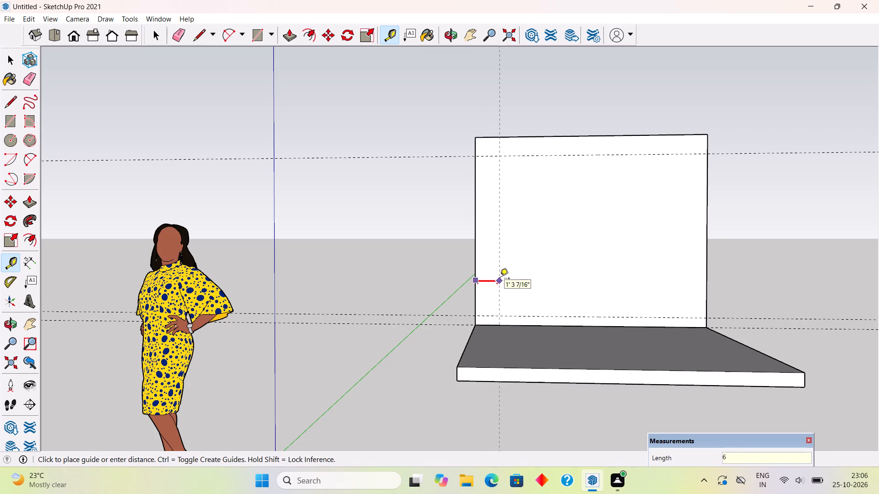
key("shift+quotedbl")
key("Return")
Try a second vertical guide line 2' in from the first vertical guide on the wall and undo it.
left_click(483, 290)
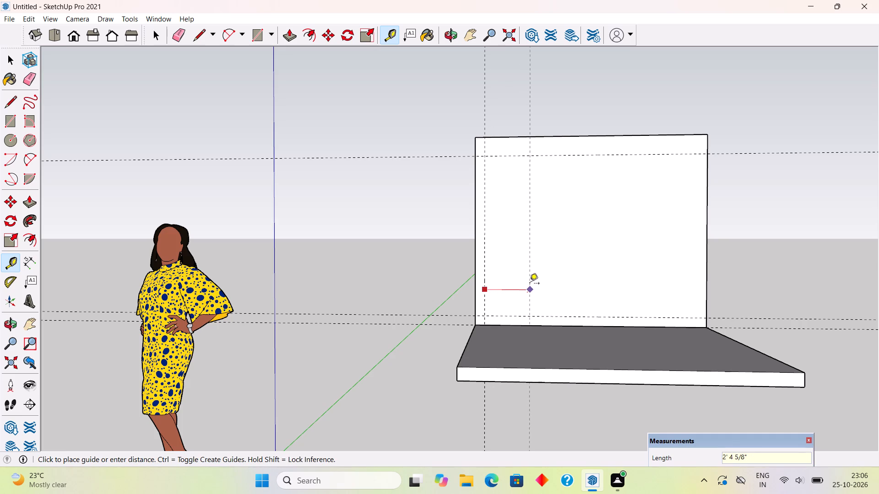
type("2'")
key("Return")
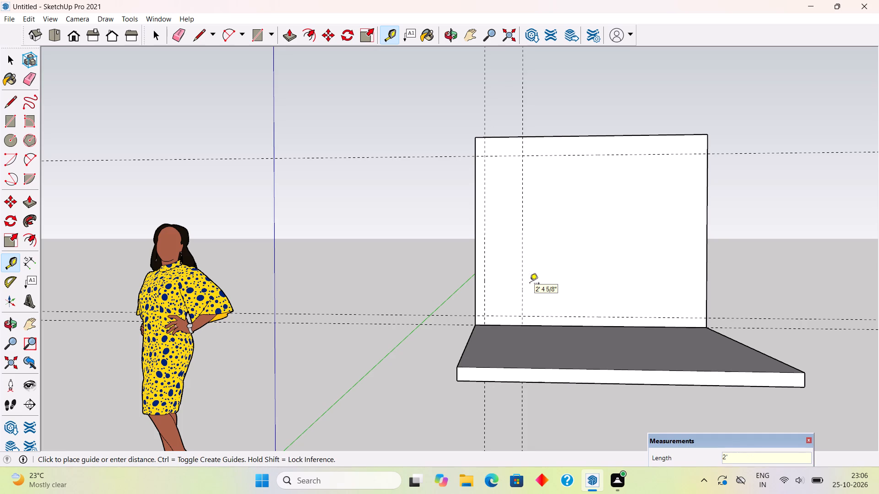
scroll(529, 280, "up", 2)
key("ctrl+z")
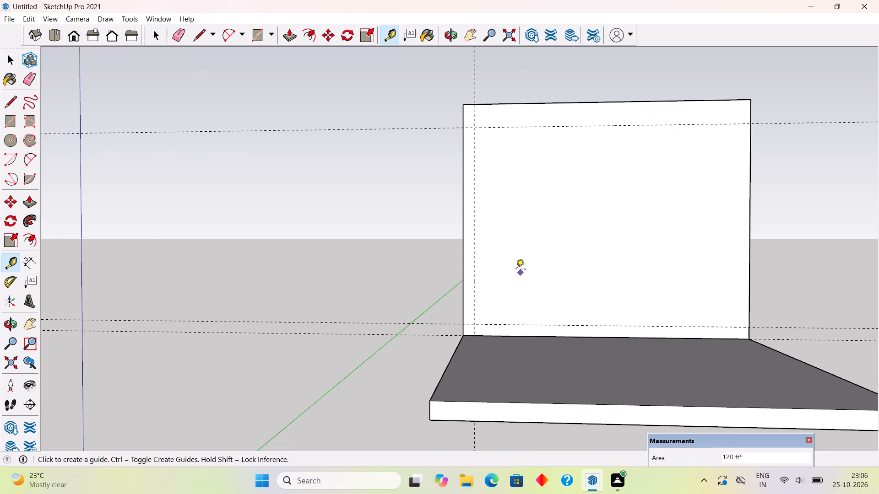
Place a second vertical guide line on the wall, 2.5' in from the first vertical guide.
left_click(476, 270)
key("2")
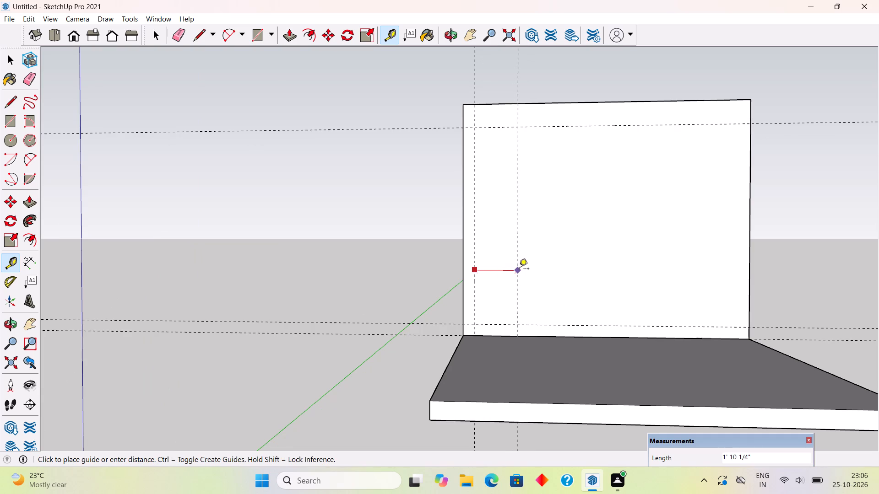
type(".5")
key("apostrophe")
key("Return")
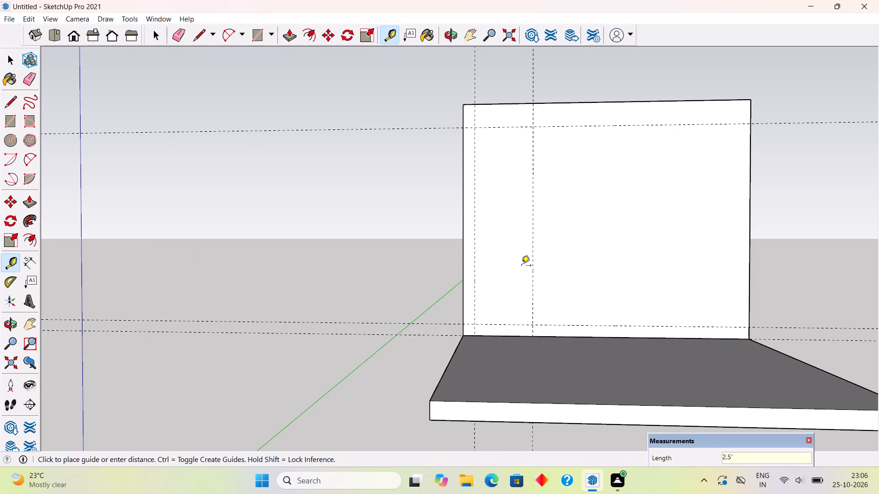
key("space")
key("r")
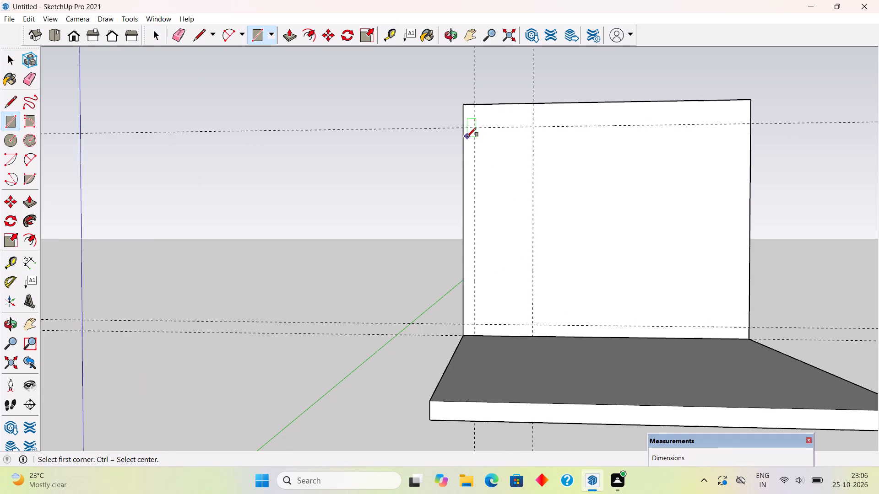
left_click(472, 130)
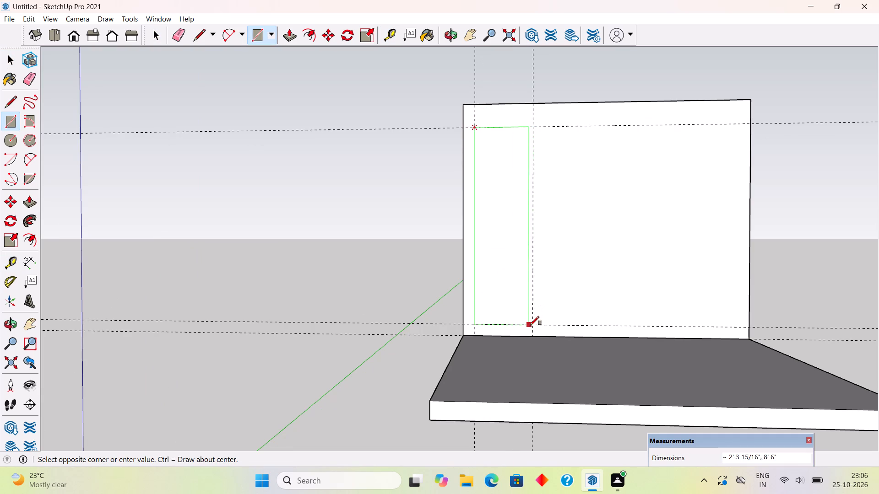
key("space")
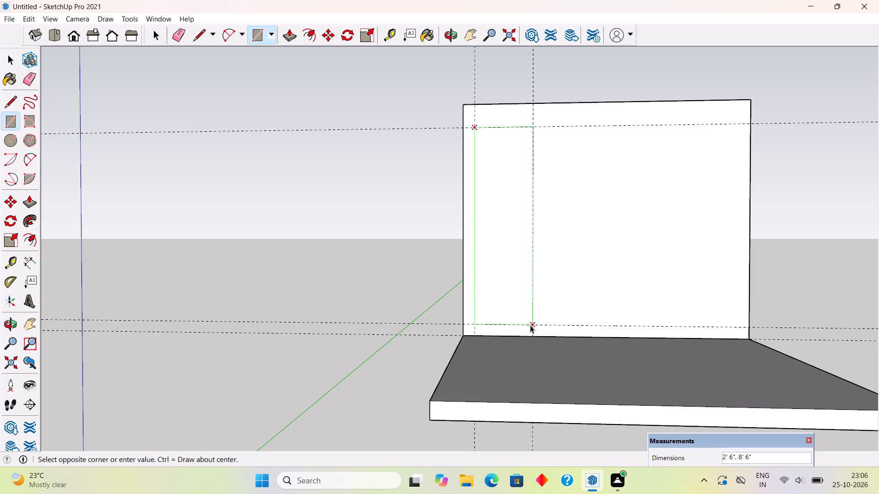
Place a horizontal guide line on the wall, 18" above the existing guide just over the floor.
key("t")
left_click(543, 323)
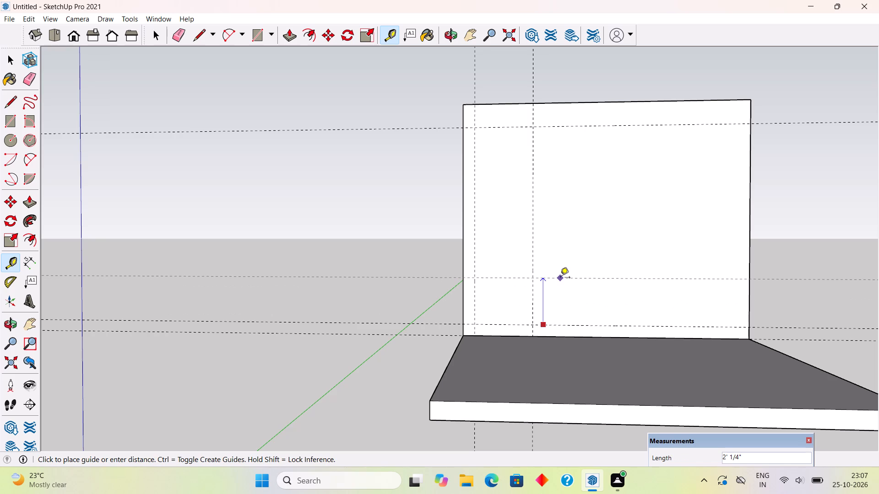
key("1")
key("8")
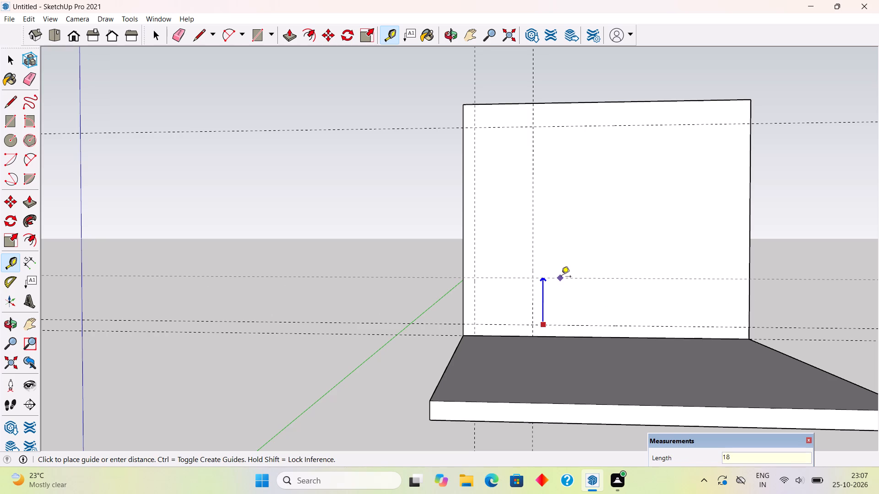
key("shift+quotedbl")
key("Return")
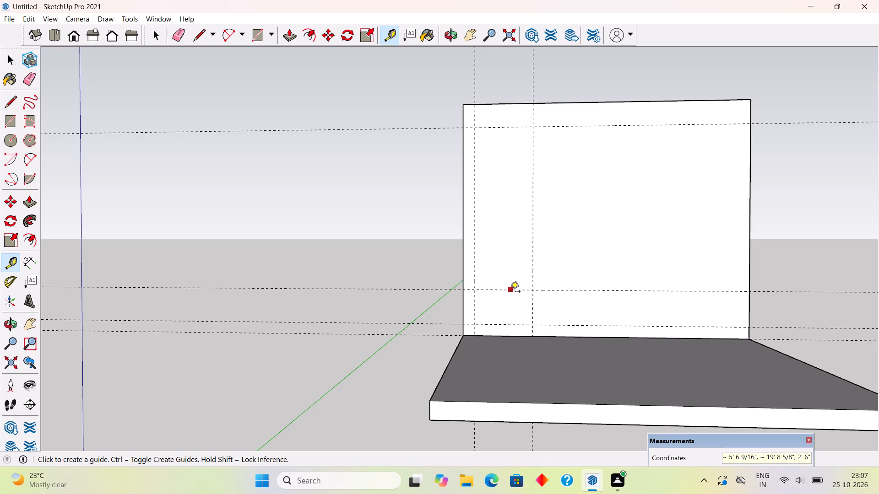
Place a horizontal guide line on the wall, 1' below the upper horizontal guide.
key("r")
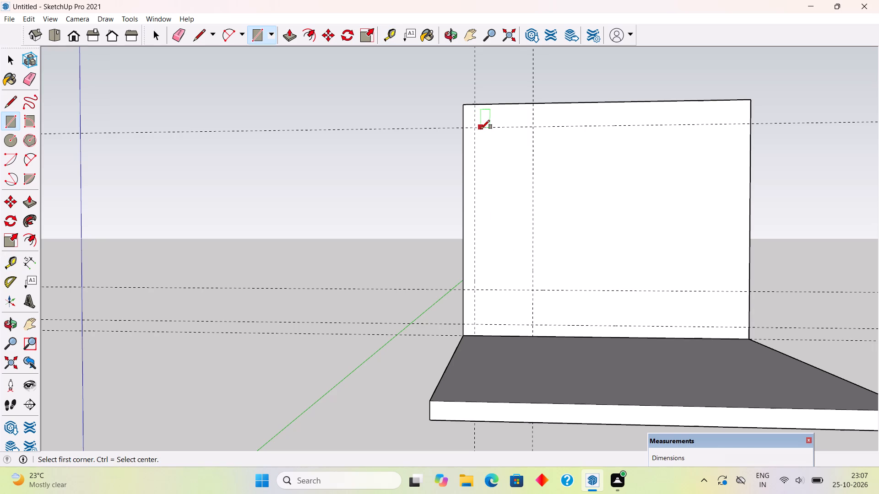
key("t")
left_click(500, 130)
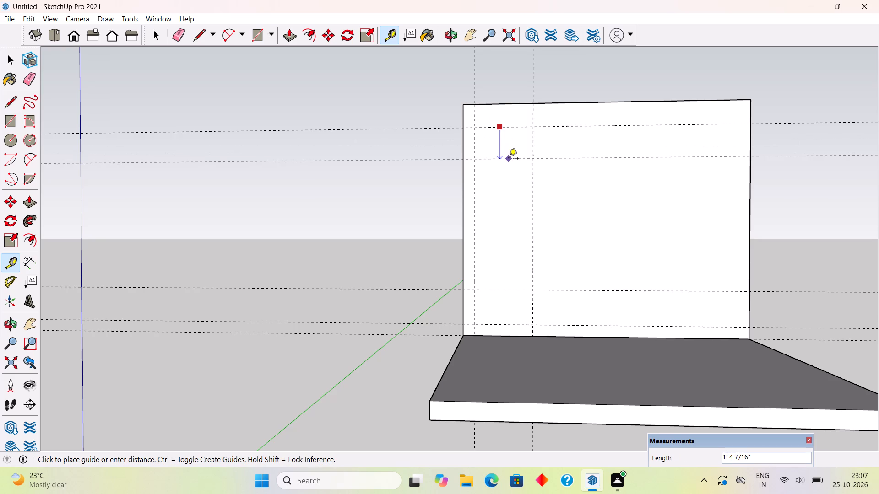
type("1'")
key("Return")
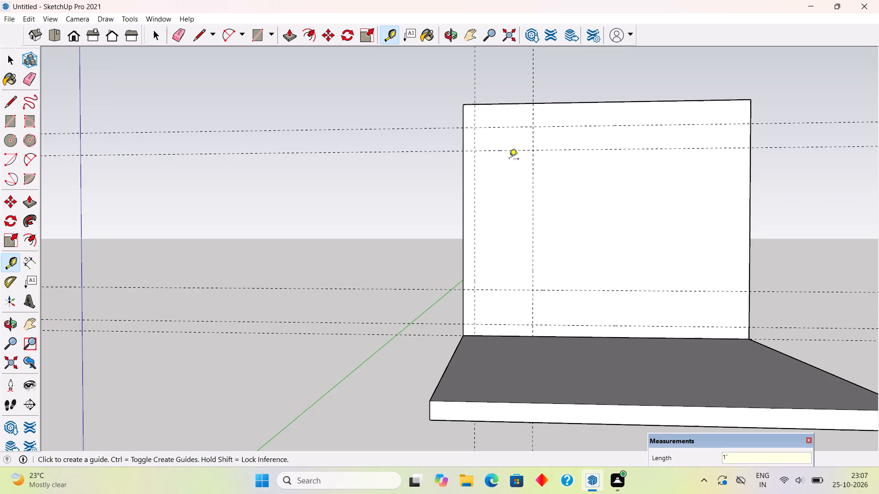
Draw a 2' 6" by 6' rectangle on the wall between the two vertical guides and the two newest horizontal guides.
key("r")
left_click(475, 154)
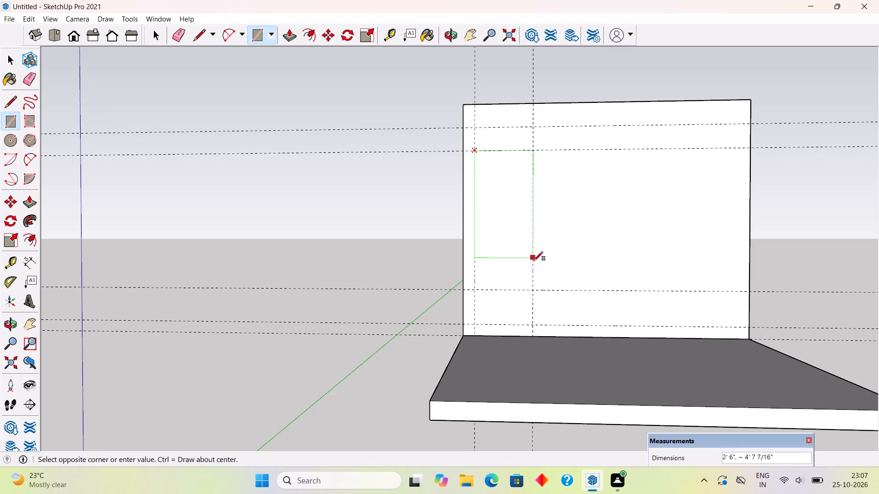
left_click(532, 289)
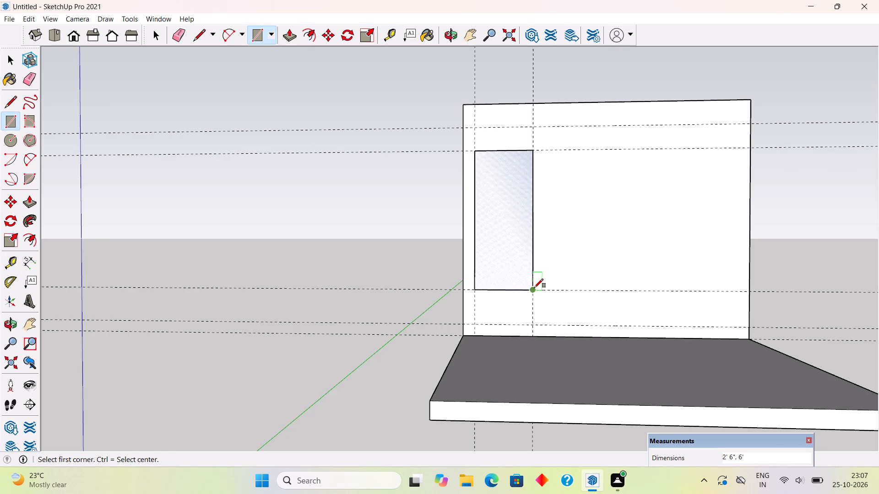
key("r")
Offset the rectangle's outline 3" inward.
key("f")
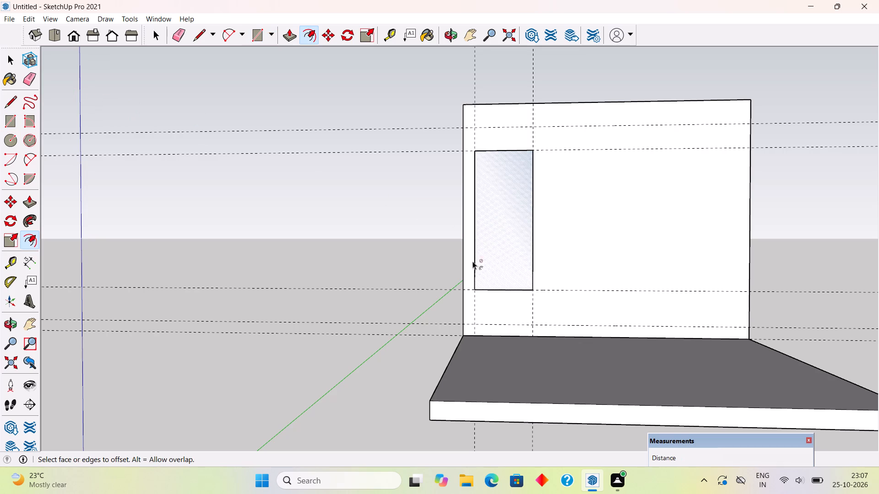
left_click(479, 278)
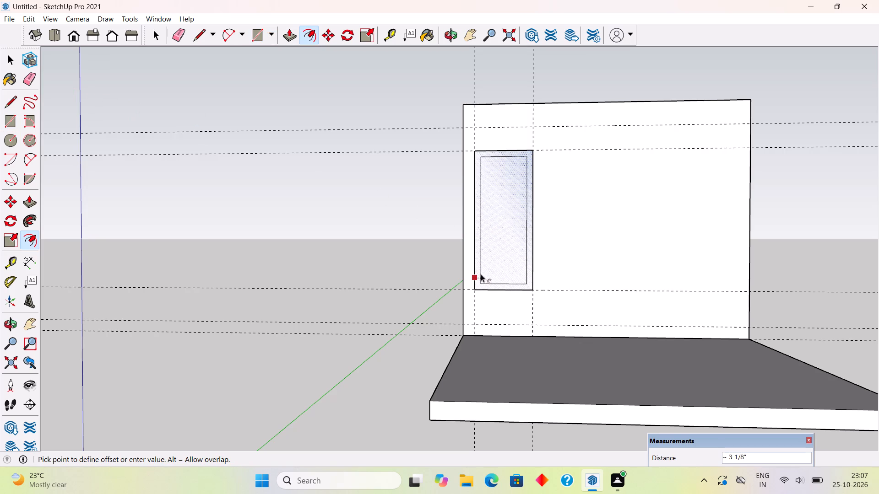
key("3")
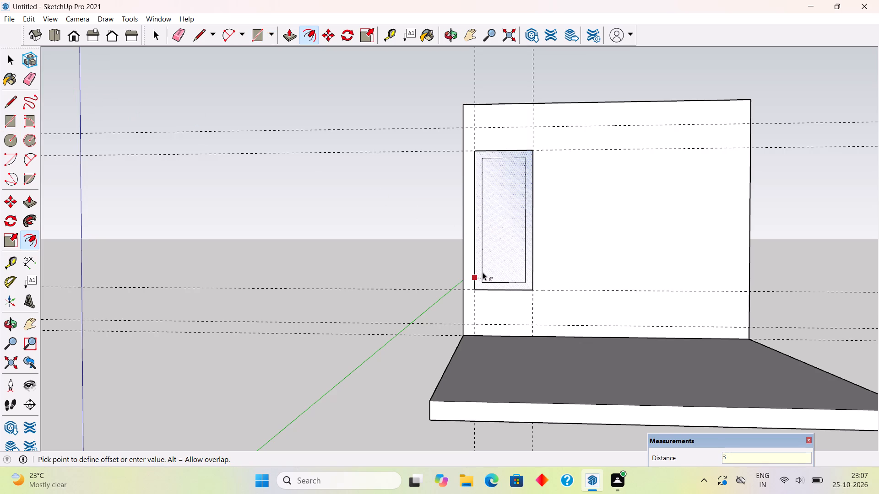
key("shift+quotedbl")
key("Return")
Delete the face inside the offset outline, leaving only the border frame.
key("space")
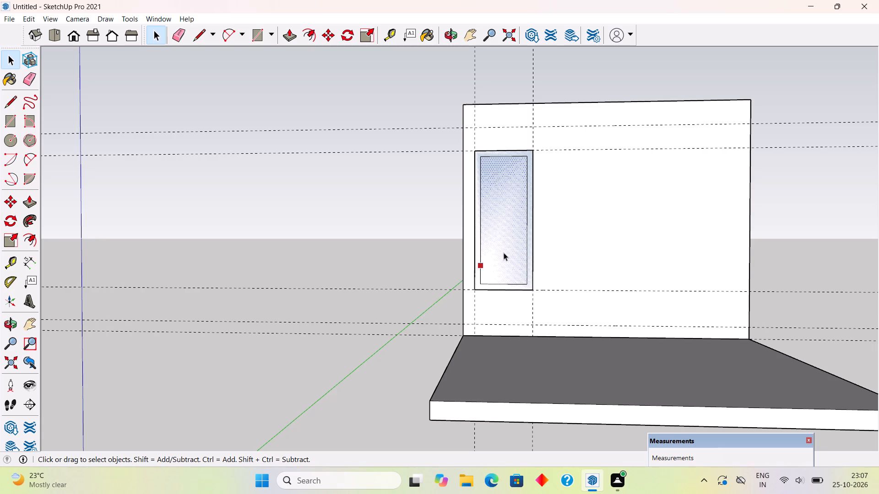
left_click(504, 252)
key("Delete")
Extrude the border frame 18" out from the wall with Push/Pull.
key("p")
left_click(529, 280)
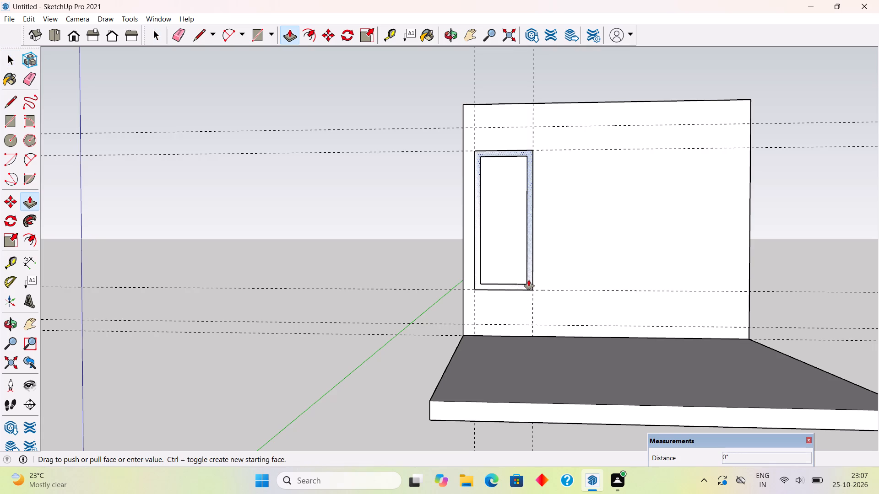
key("1")
type("8\"")
key("Return")
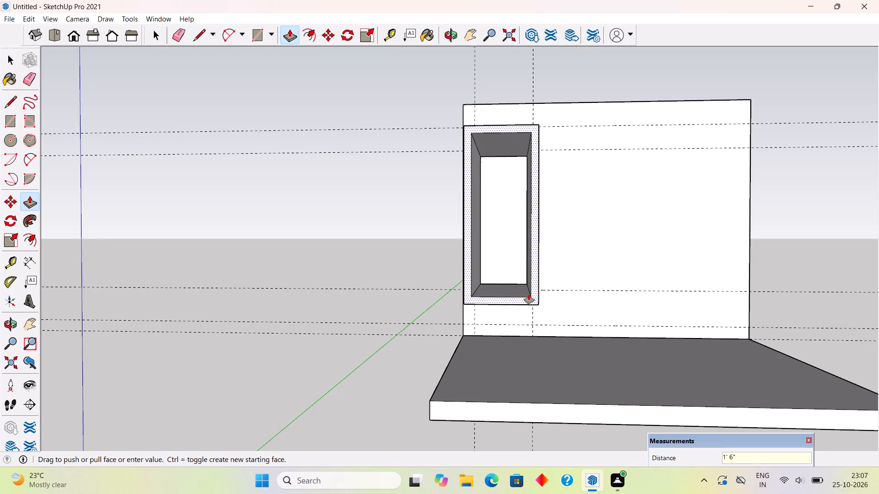
Push the frame's front face 6" back toward the wall.
key("space")
middle_click_drag(534, 289, 732, 299)
scroll(523, 296, "up", 4)
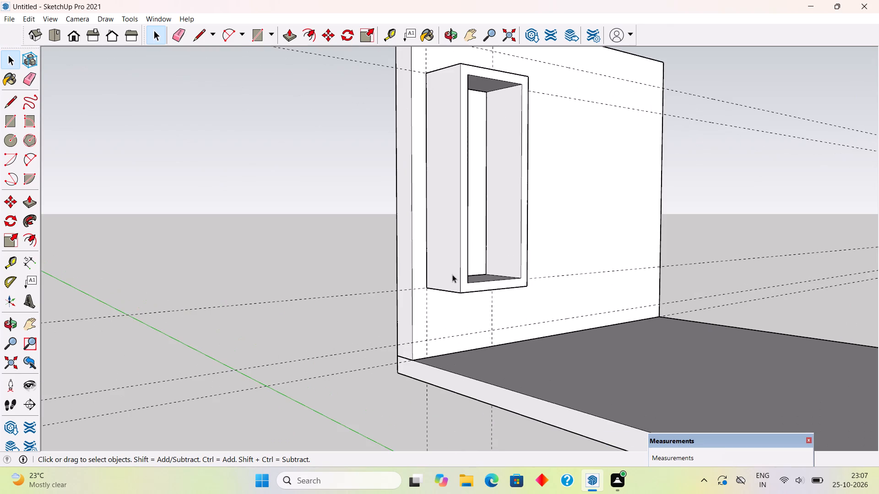
left_click(452, 274)
scroll(472, 289, "up", 2)
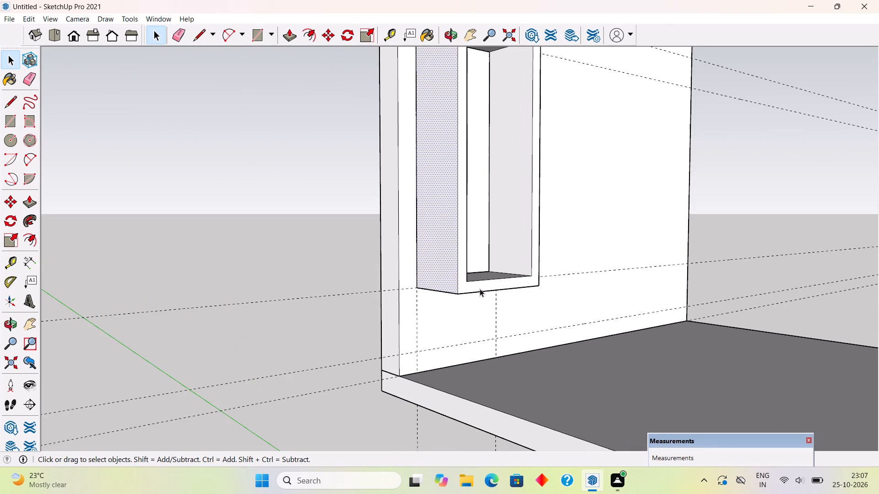
key("p")
left_click(489, 285)
key("space")
left_click(489, 285)
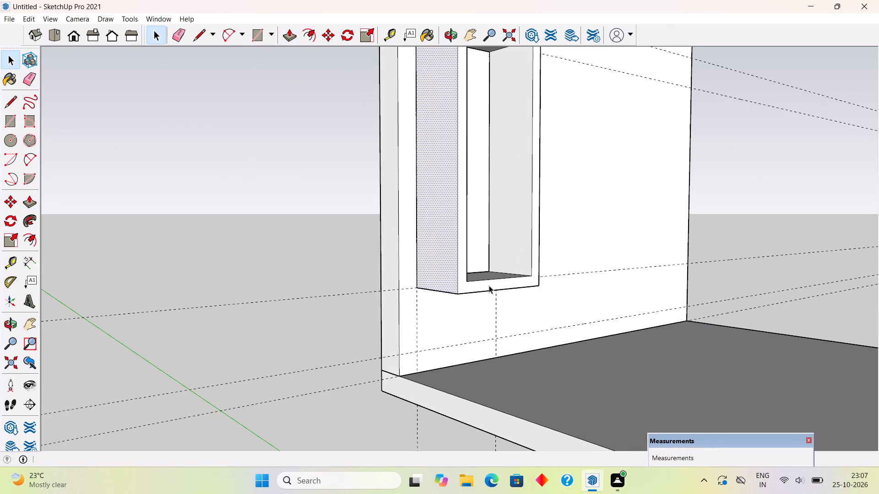
key("p")
left_click(489, 285)
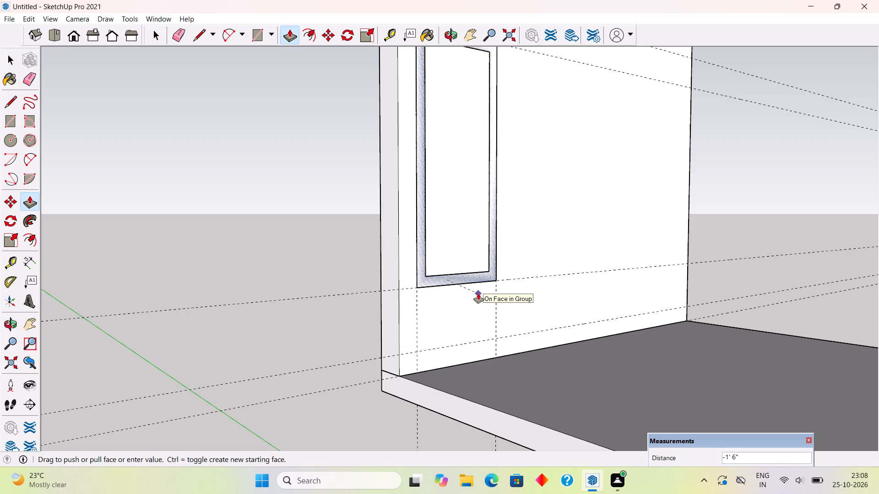
type("6\"")
key("Return")
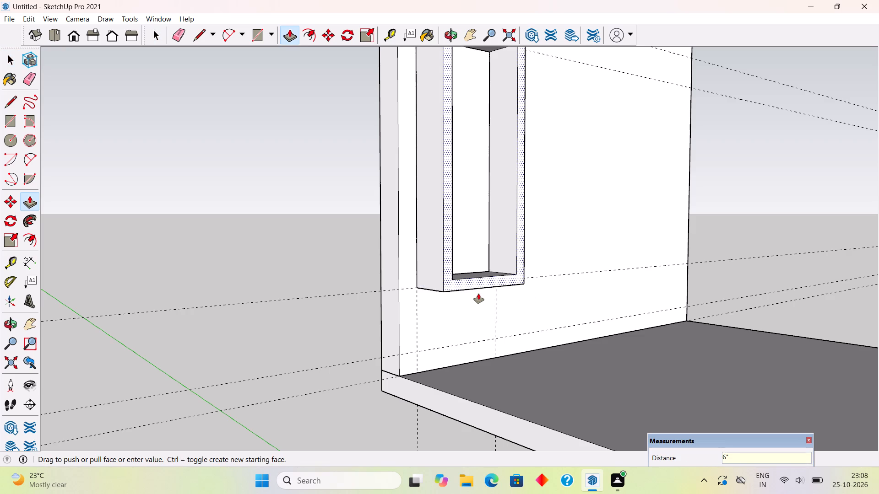
Make the entire extruded frame a group and deselect it.
scroll(481, 291, "down", 4)
key("space")
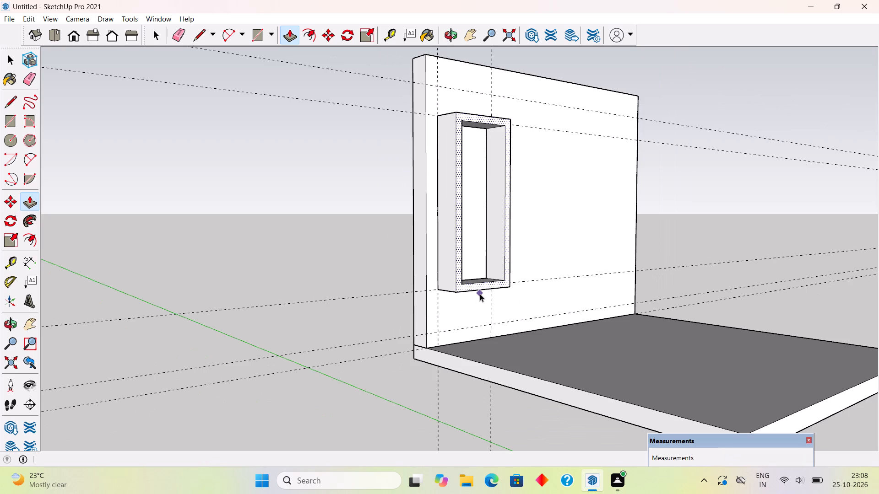
triple_click(480, 286)
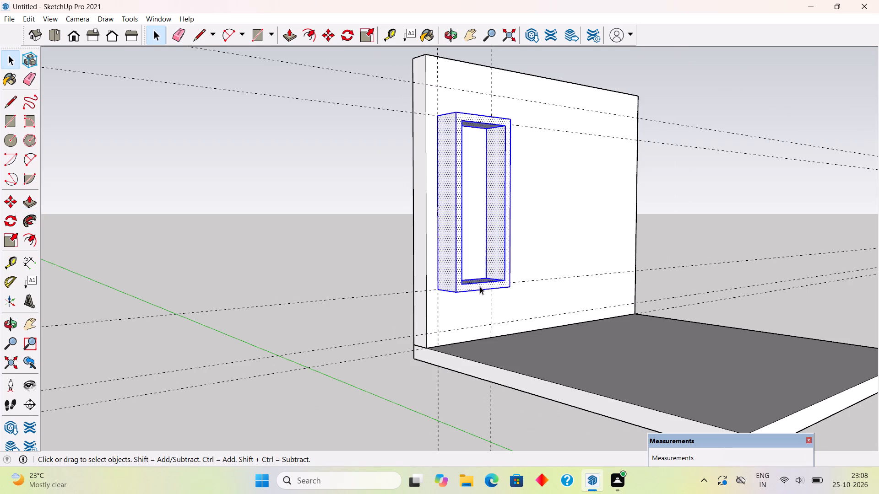
right_click(480, 286)
left_click(505, 381)
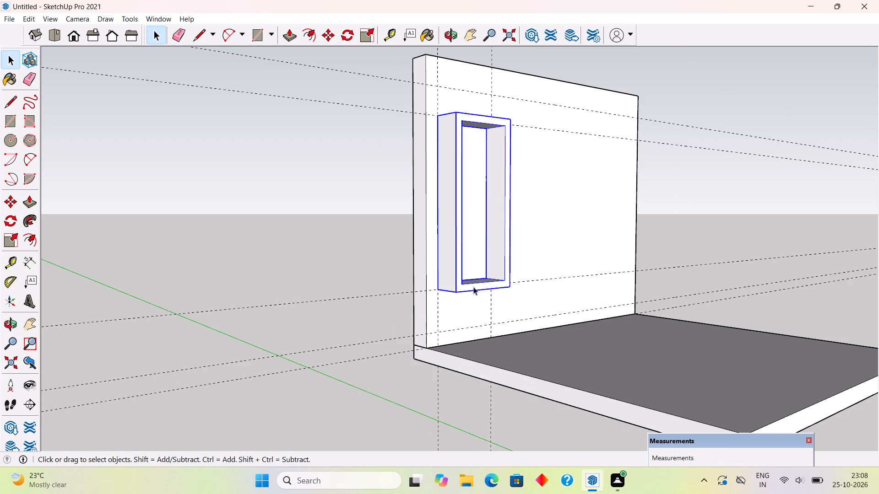
middle_click_drag(381, 300, 213, 340)
scroll(380, 213, "up", 3)
left_click(228, 164)
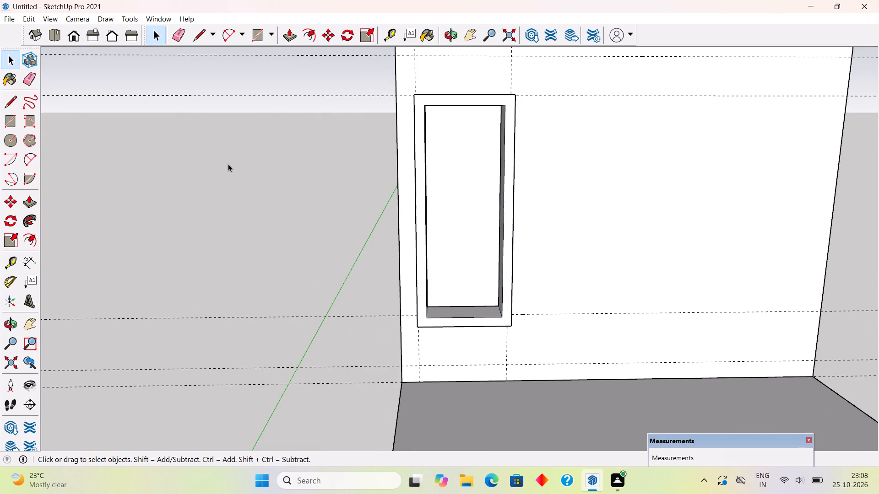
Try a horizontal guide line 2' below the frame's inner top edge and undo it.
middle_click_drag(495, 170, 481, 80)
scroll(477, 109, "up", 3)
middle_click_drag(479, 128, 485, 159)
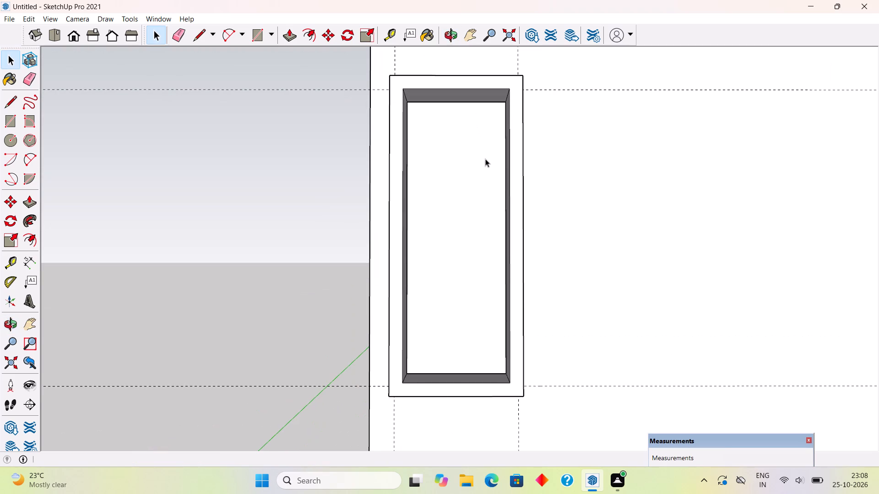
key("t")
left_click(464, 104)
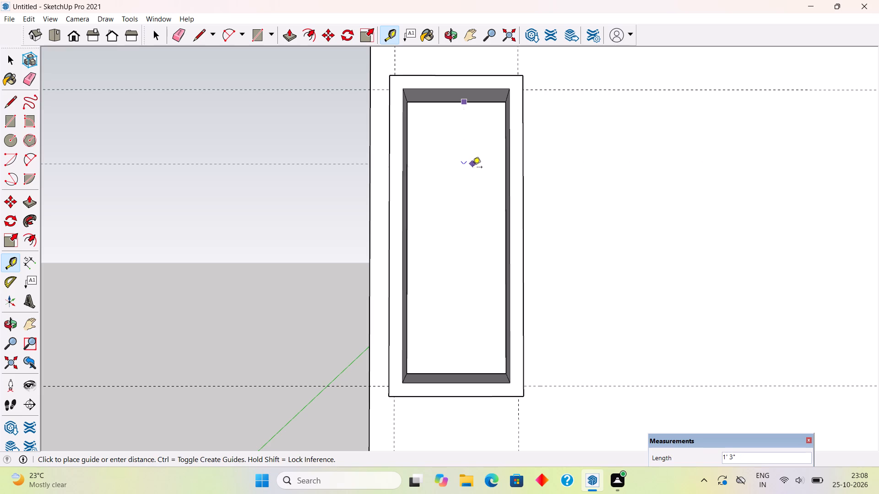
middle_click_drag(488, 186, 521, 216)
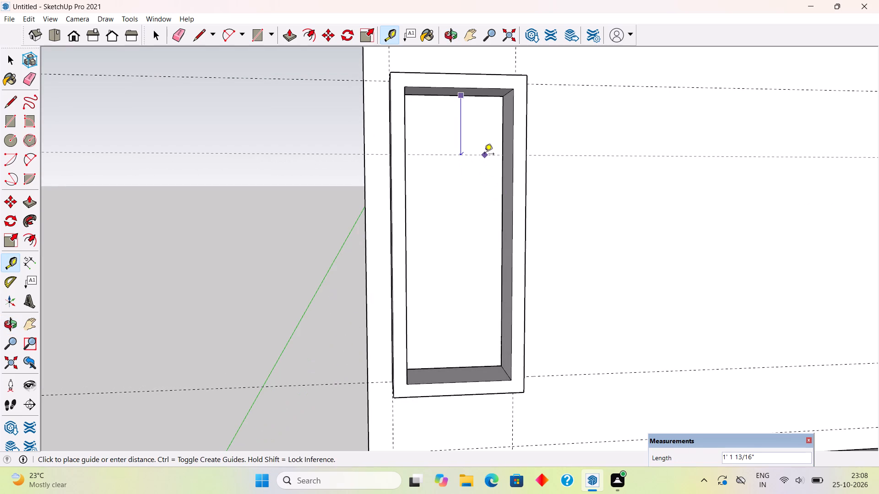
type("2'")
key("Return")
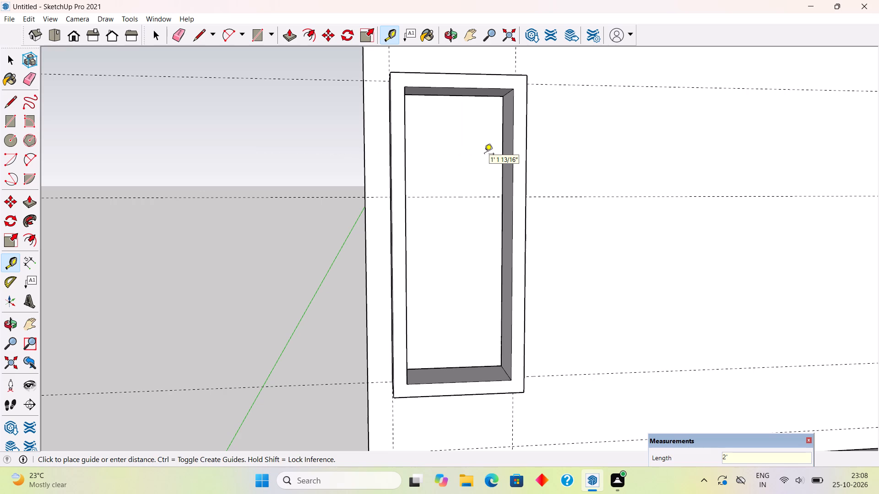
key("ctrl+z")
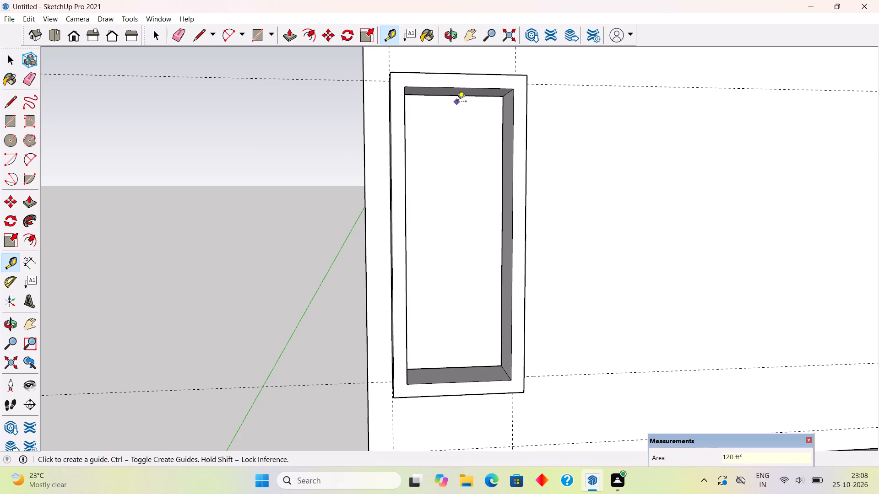
Place a horizontal guide line 1.2' below the frame's inner top edge.
left_click(459, 97)
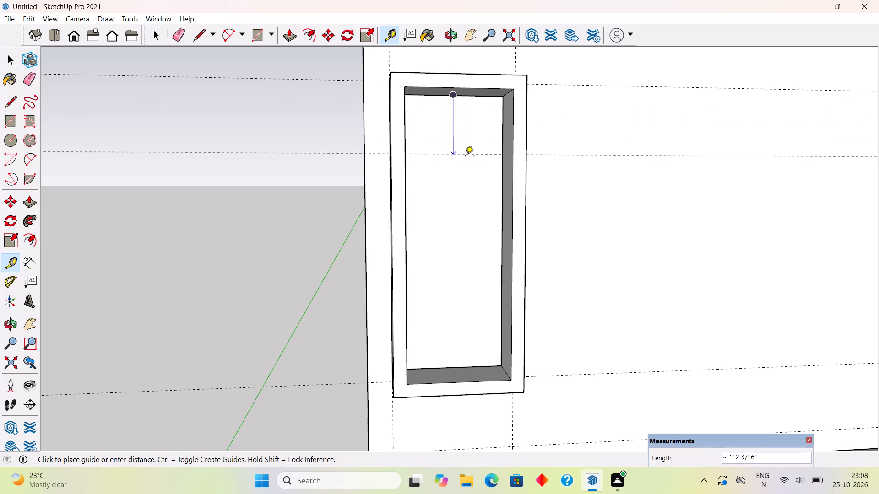
type("1.2'")
key("Return")
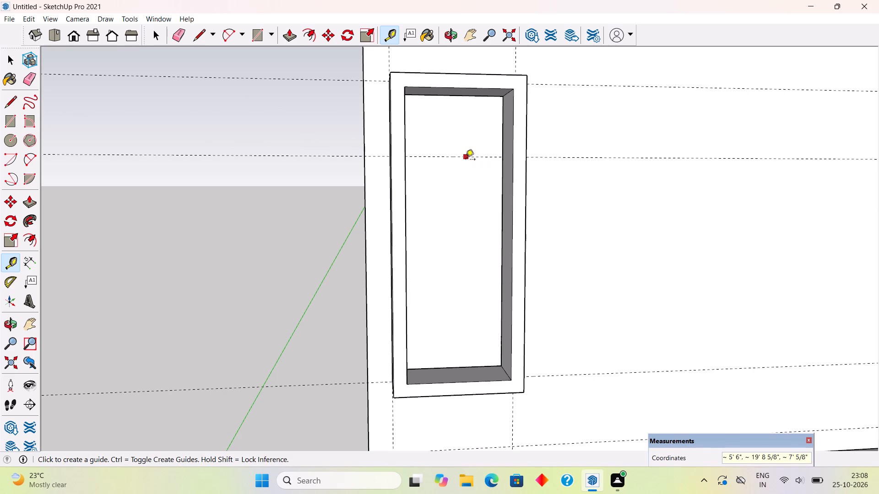
Undo the last guide, place one 1.5' below the frame's inner top edge, and add a parallel guide 1" above it.
key("ctrl+z")
left_click(469, 98)
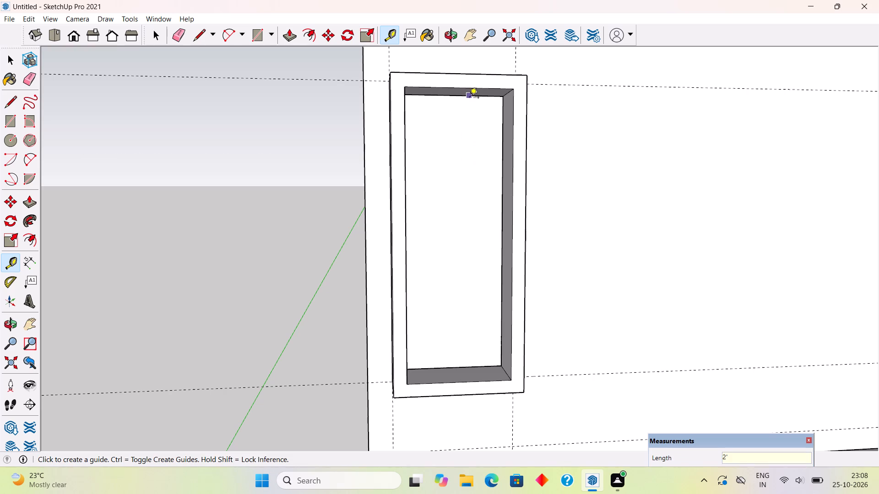
type("1.5'")
key("Return")
left_click(482, 173)
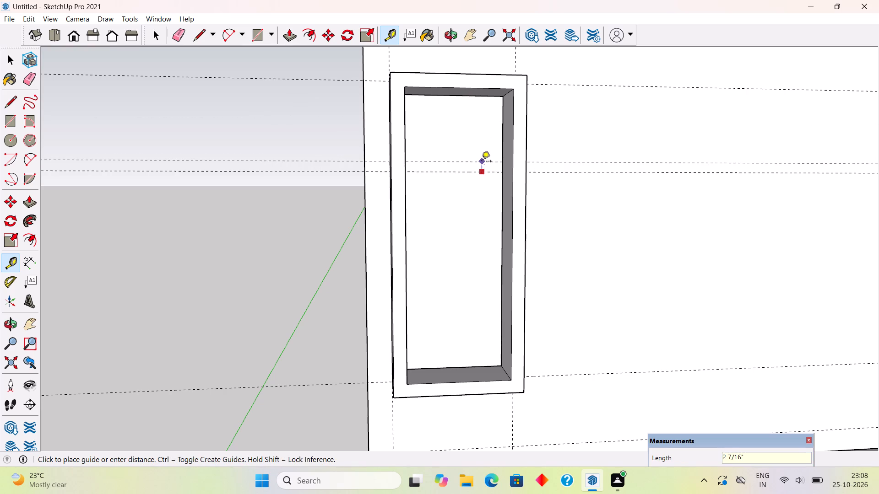
type("1\"")
key("Return")
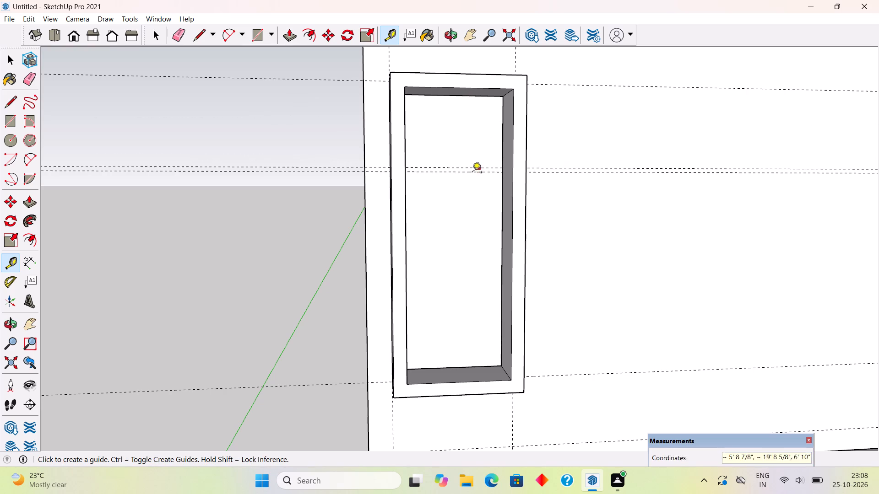
Place a guide 1.5' below the lower guide of the first shelf pair, and add a parallel guide 1" above it.
left_click(473, 173)
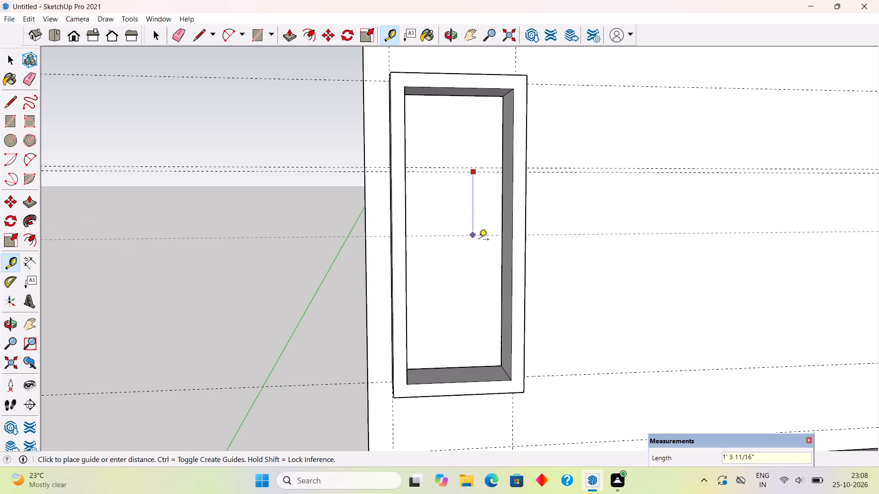
type("1.5'")
key("Return")
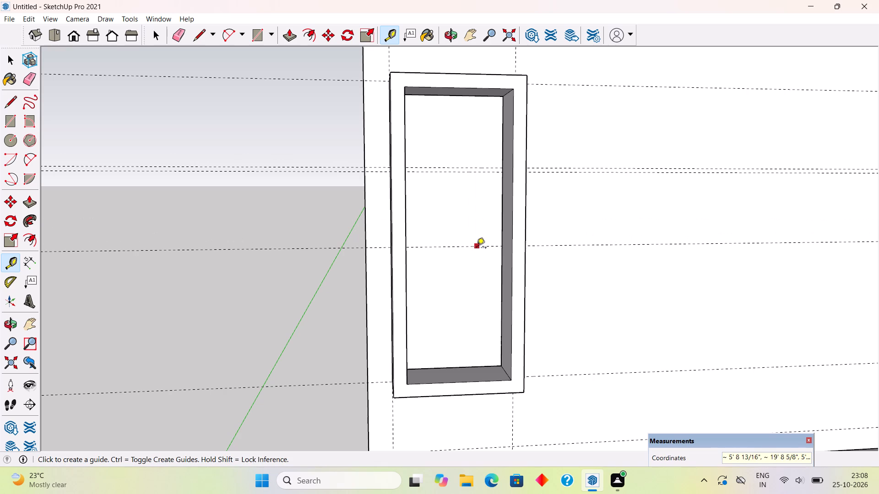
left_click(477, 248)
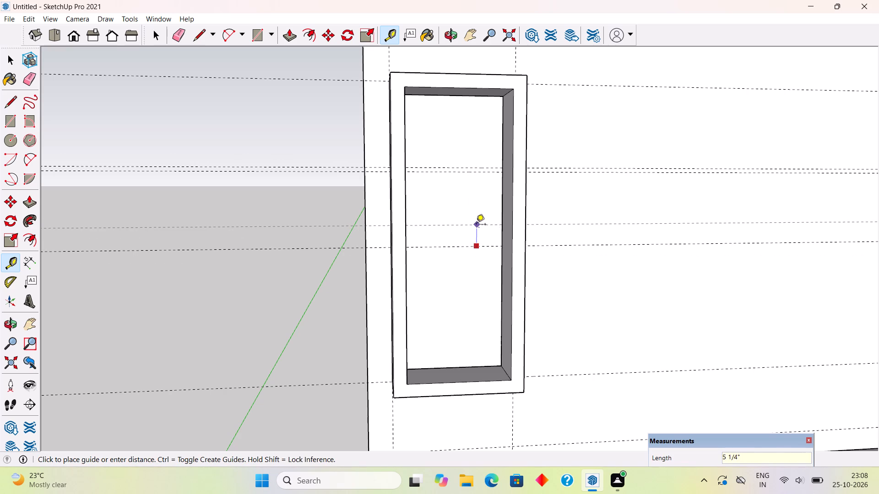
type("1\"")
key("Return")
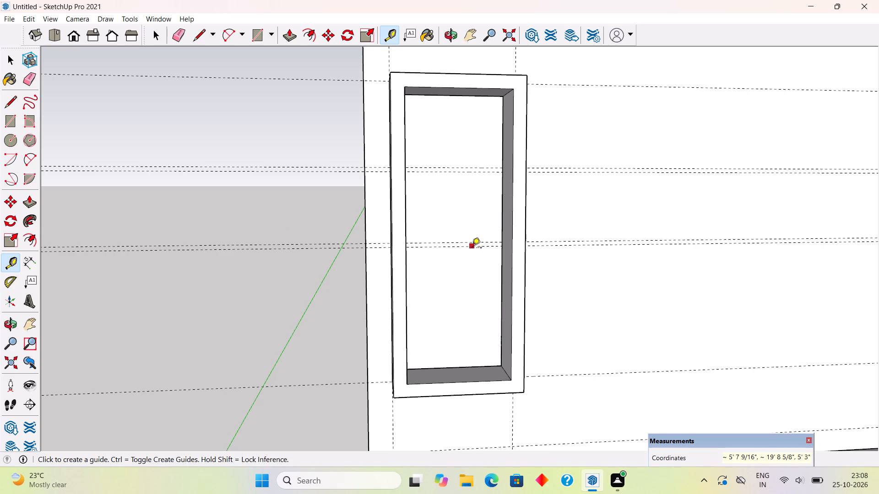
Place a guide 1' below the lower guide of the second shelf pair, and add a parallel guide 1" from it.
left_click(472, 248)
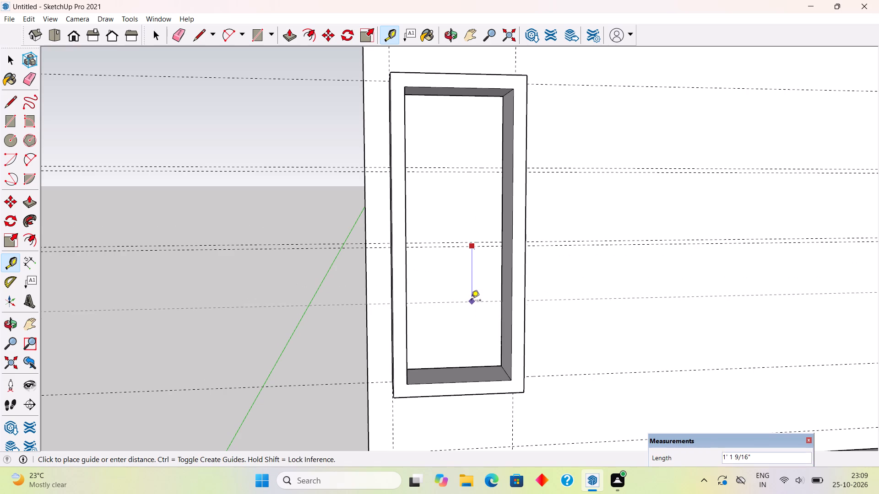
type("1'")
key("Return")
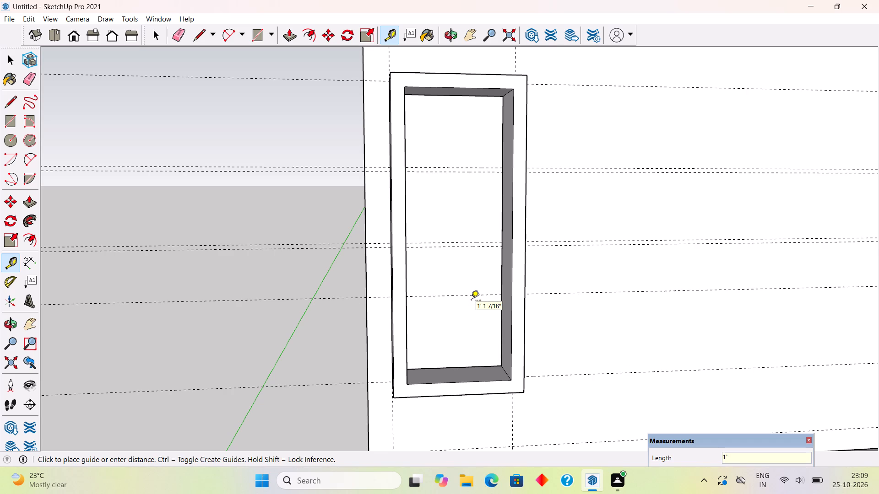
left_click(472, 298)
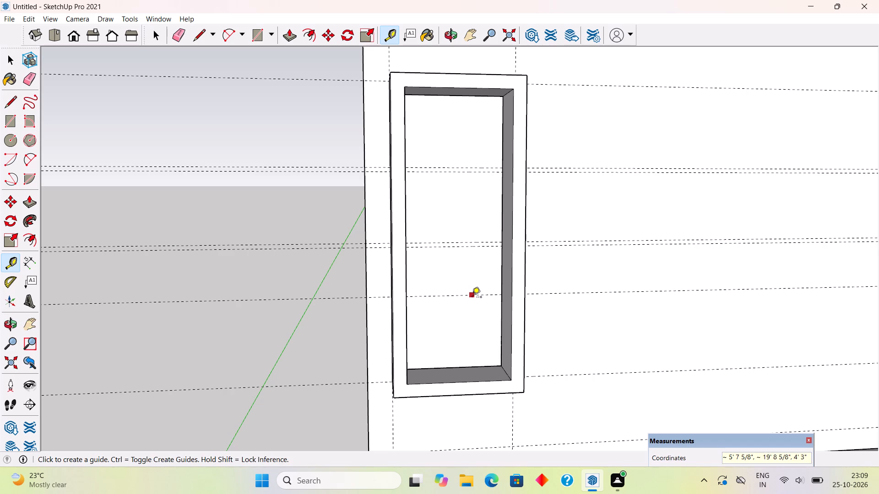
type("1\"")
key("Return")
key("space")
Draw three 2' by 1" shelf rectangles across the inside back of the frame, one between each pair of guides.
middle_click_drag(431, 262, 377, 263)
scroll(425, 192, "up", 4)
middle_click_drag(442, 188, 471, 185)
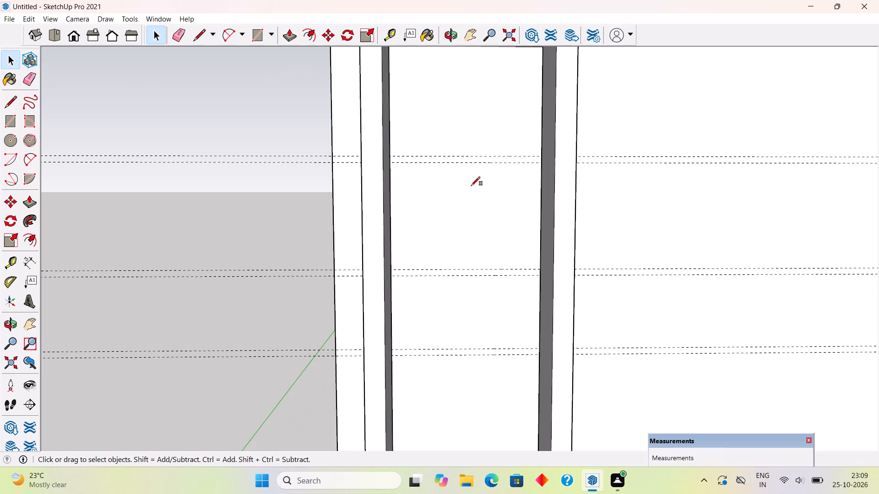
key("r")
left_click(392, 158)
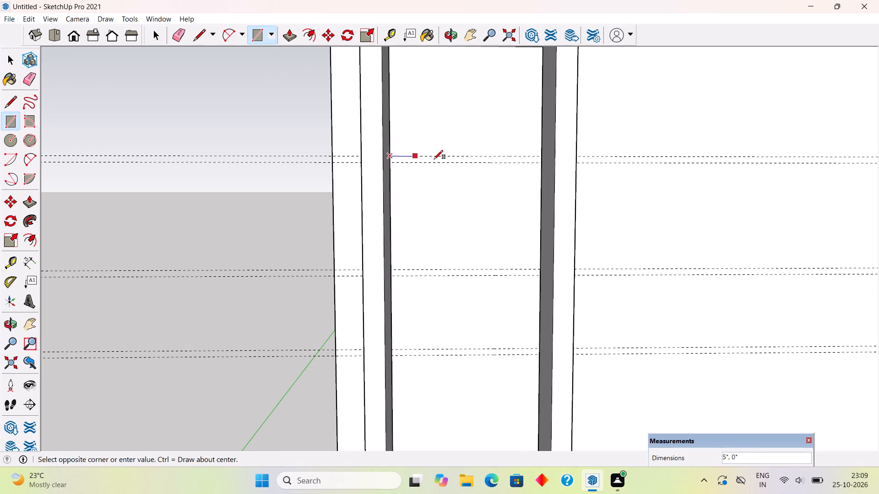
left_click(541, 165)
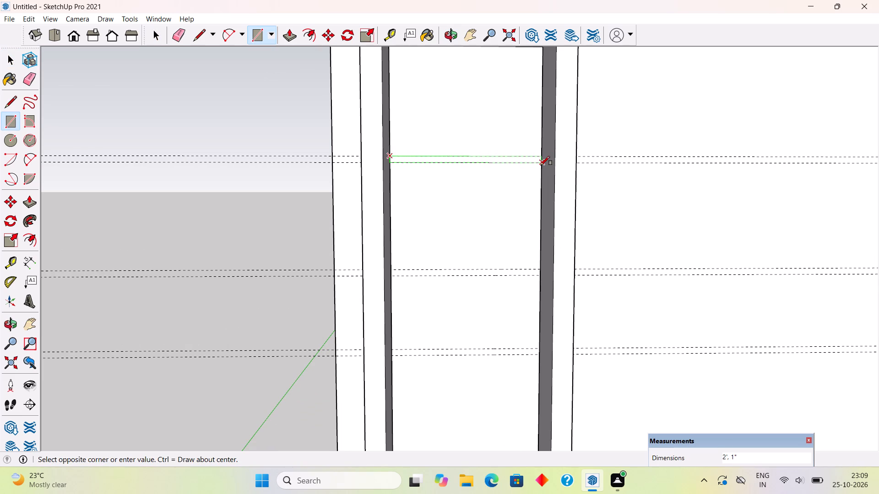
left_click(393, 270)
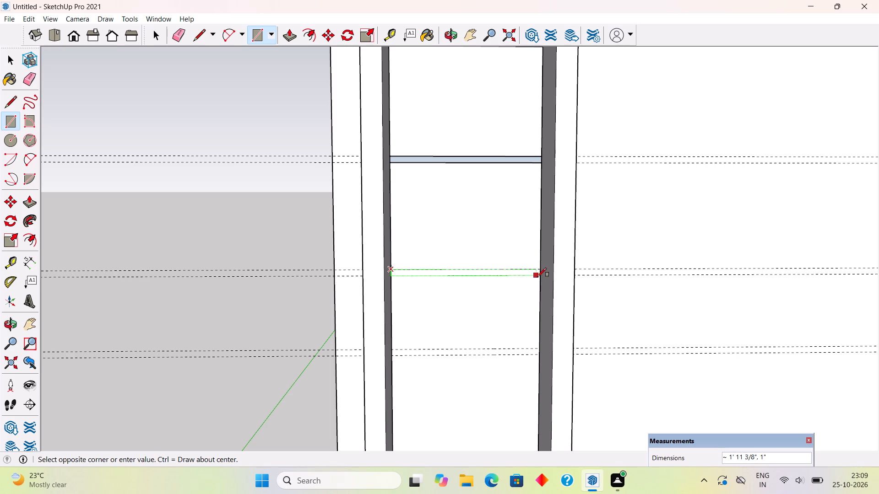
left_click(538, 277)
left_click(394, 351)
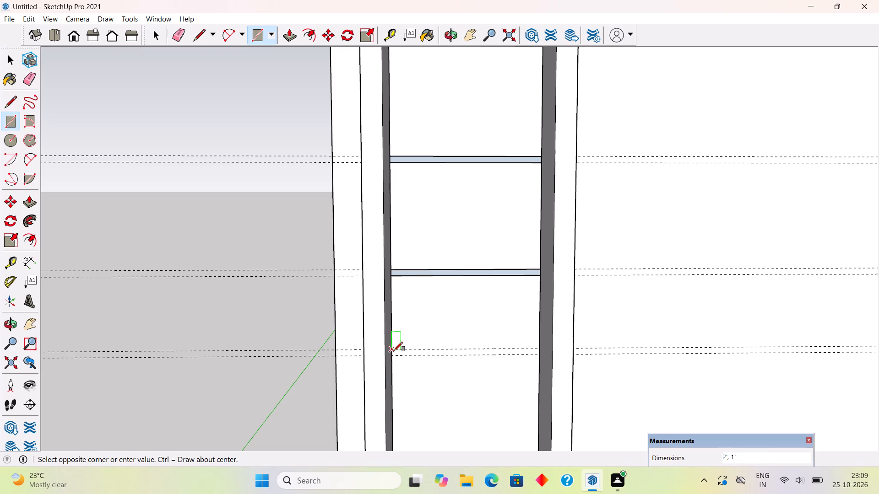
left_click(541, 354)
scroll(541, 354, "down", 6)
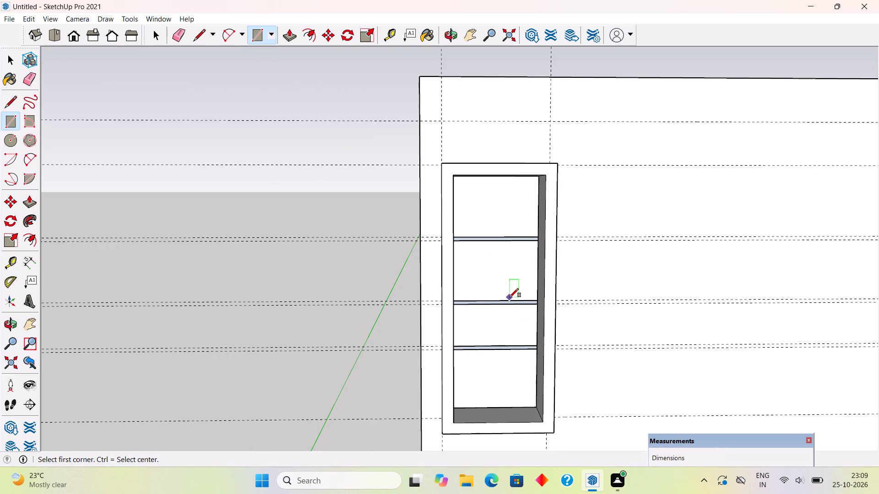
key("space")
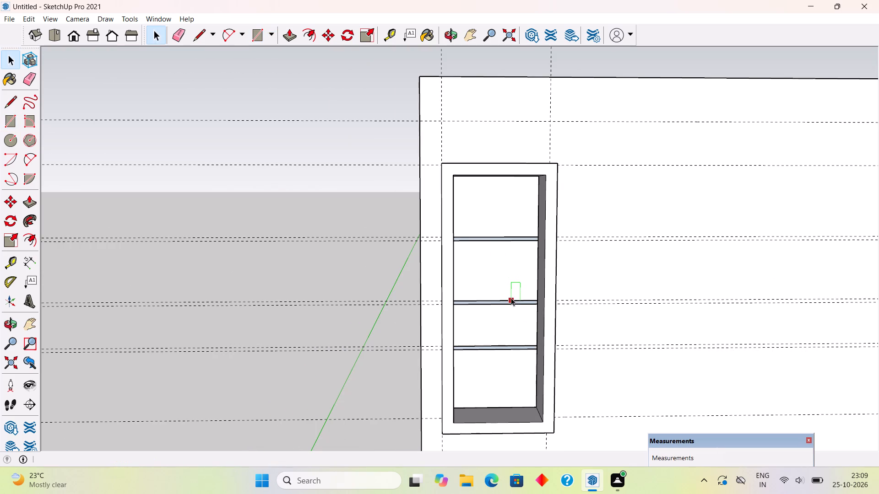
Extrude each of the three shelf rectangles 11" forward from the wall.
middle_click_drag(535, 235, 571, 251)
scroll(551, 262, "up", 3)
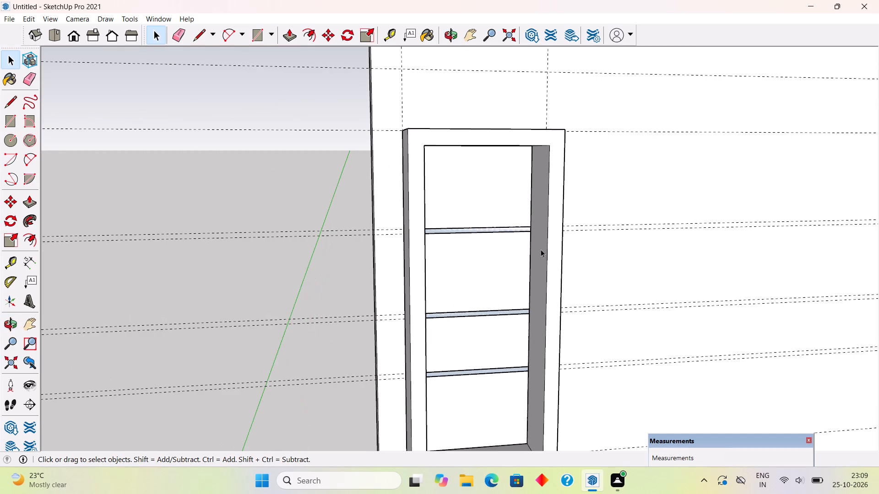
key("p")
left_click(522, 229)
type("11\"")
key("Return")
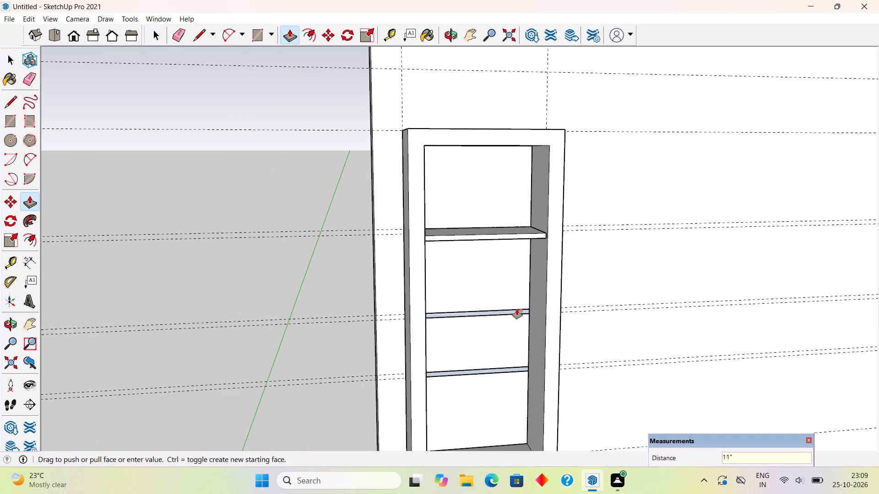
left_click(517, 309)
left_click(519, 313)
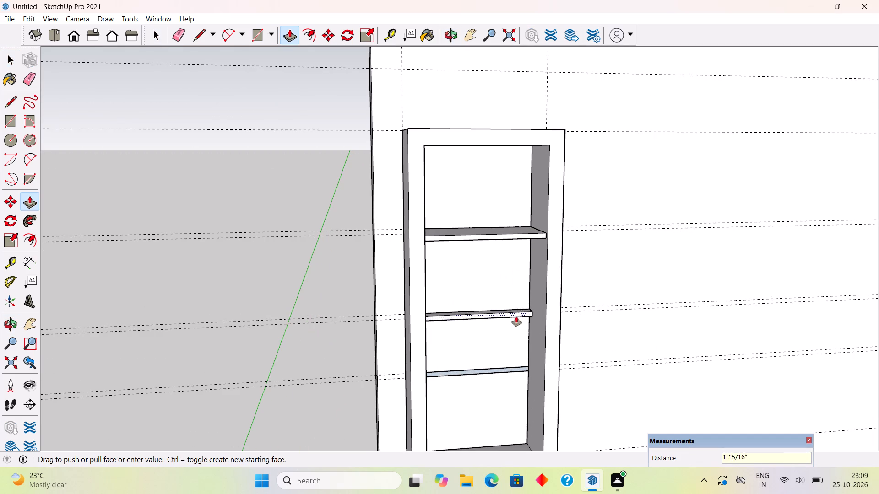
left_click(534, 236)
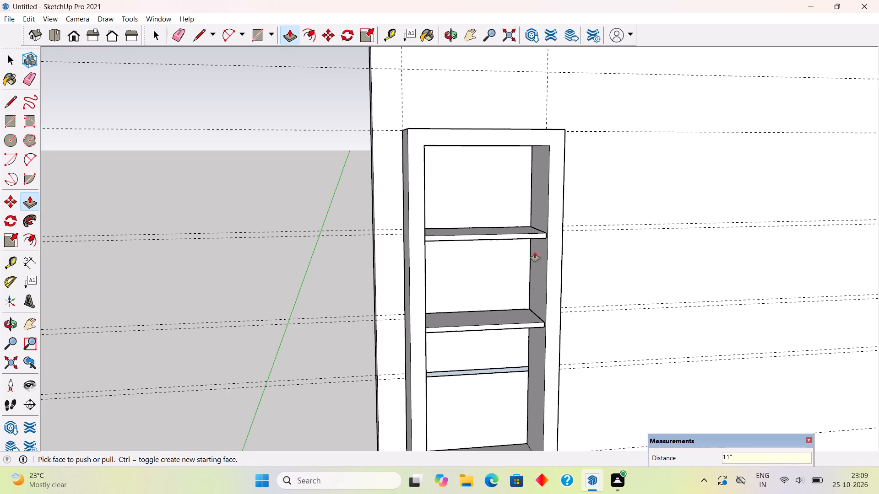
left_click(507, 370)
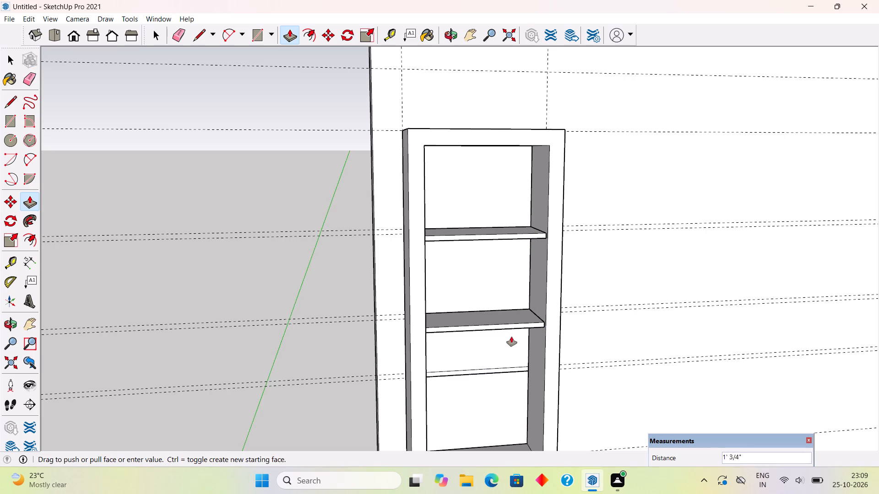
left_click(513, 329)
key("space")
Make each of the three shelves its own group, and clear the selection.
triple_click(526, 381)
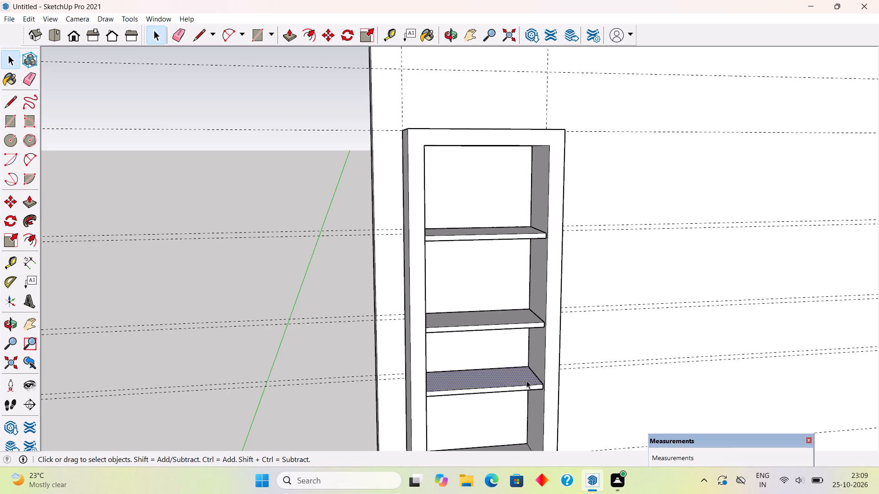
right_click(526, 381)
left_click(565, 305)
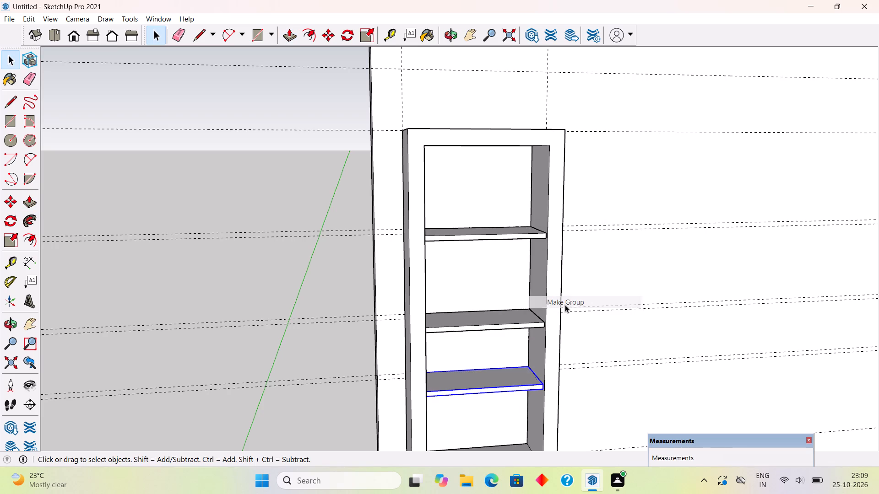
triple_click(471, 326)
right_click(471, 326)
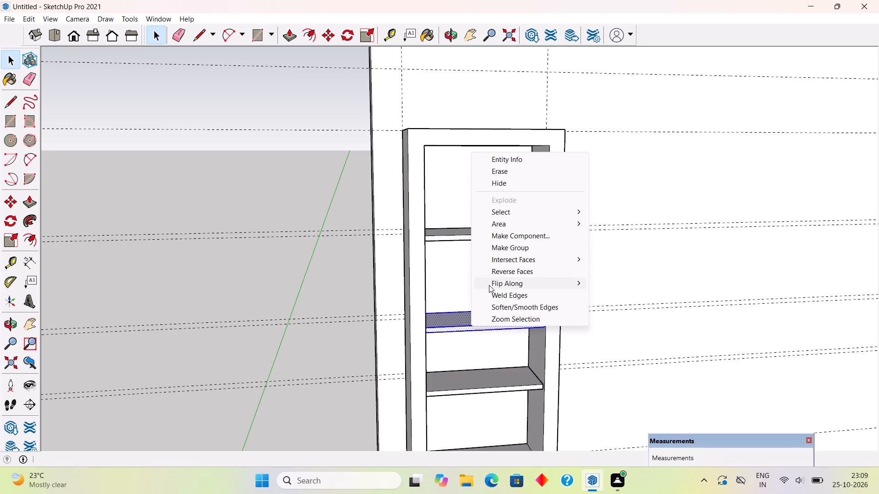
left_click(501, 248)
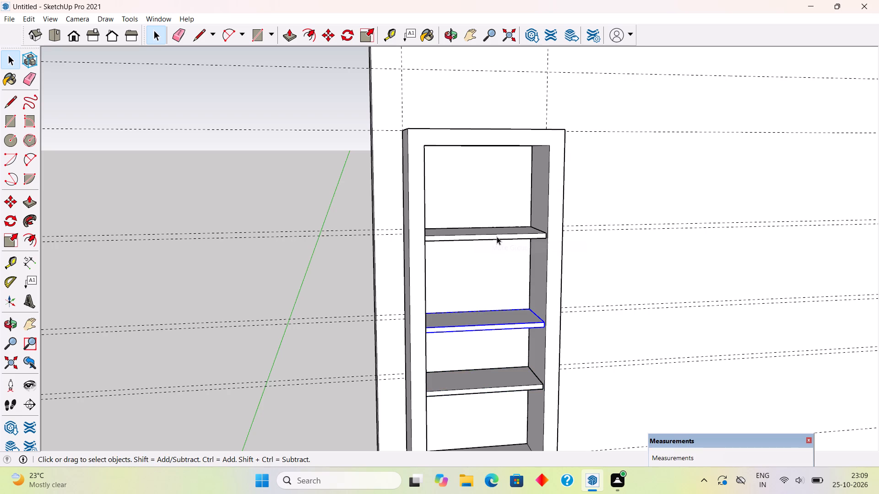
triple_click(497, 236)
right_click(497, 236)
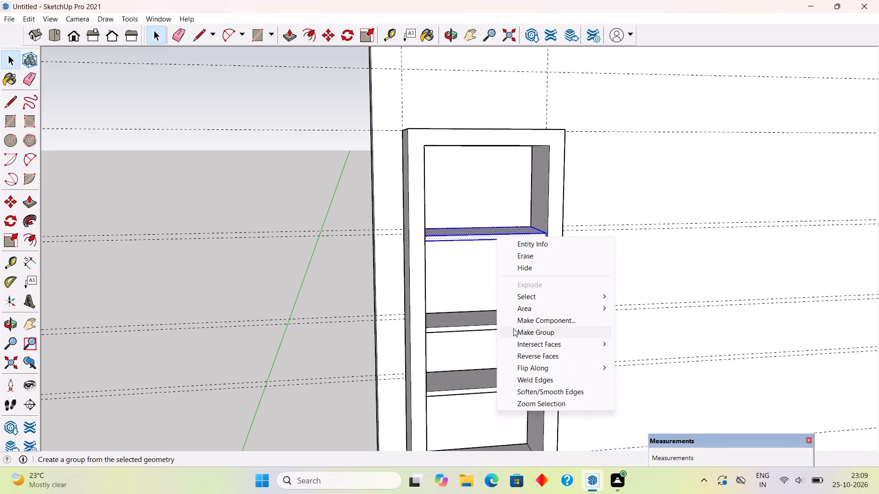
left_click(513, 328)
left_click(350, 288)
Draw a 2' by 1' rectangle covering the frame's inner bottom surface.
scroll(350, 285, "down", 5)
middle_click_drag(495, 340, 483, 304)
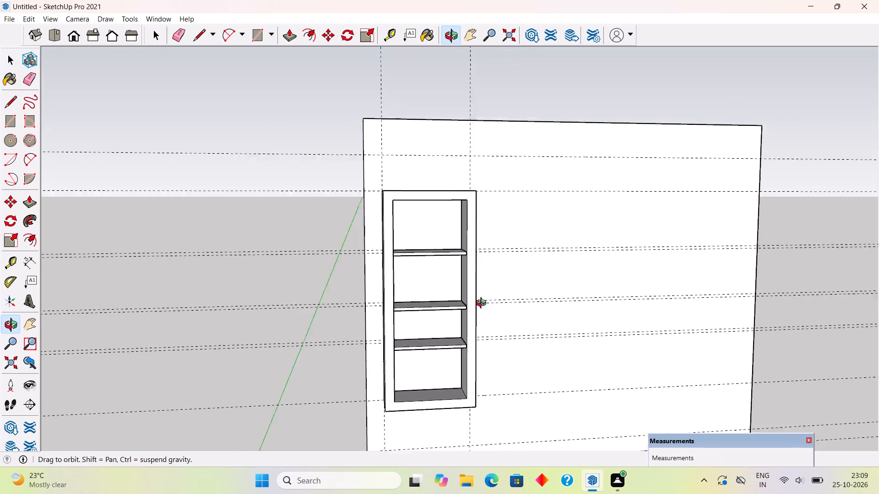
middle_click_drag(483, 304, 464, 276)
scroll(467, 388, "up", 3)
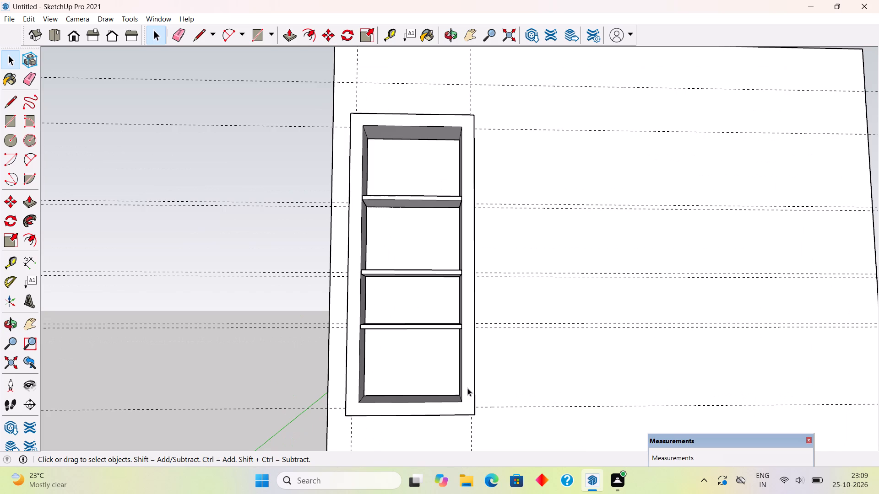
middle_click_drag(401, 381, 408, 454)
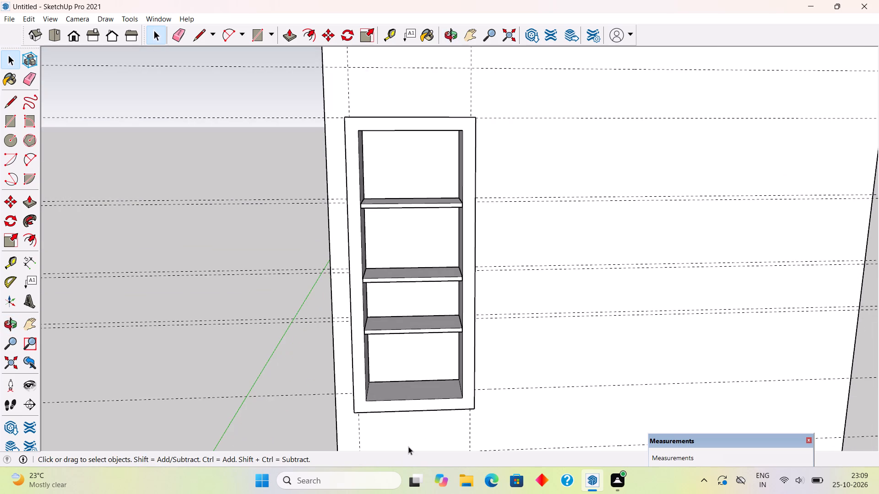
scroll(408, 446, "up", 1)
key("r")
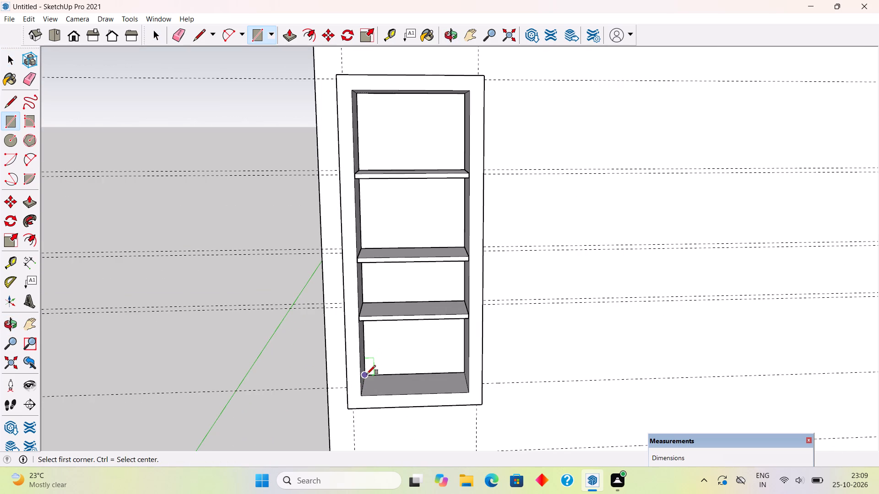
left_click(367, 374)
left_click(467, 392)
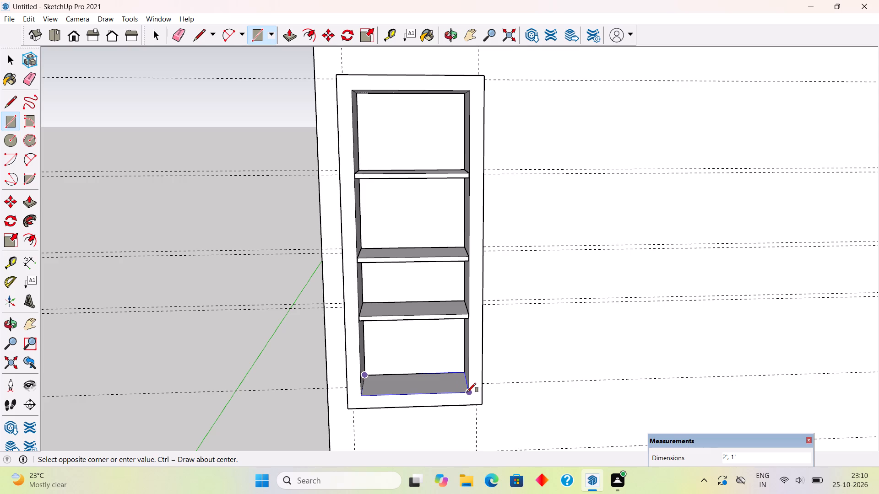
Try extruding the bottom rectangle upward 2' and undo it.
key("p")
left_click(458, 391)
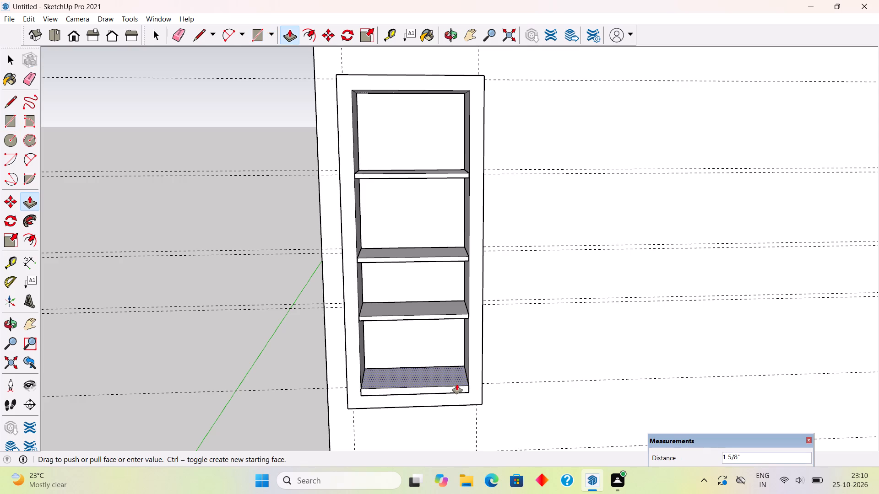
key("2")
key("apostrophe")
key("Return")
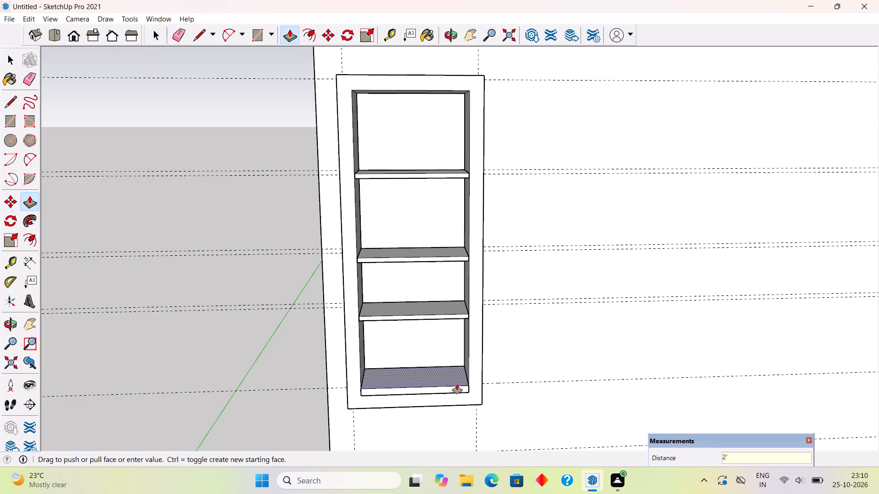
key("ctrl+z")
Extrude the rectangle on the frame's inner bottom upward 2".
left_click(457, 385)
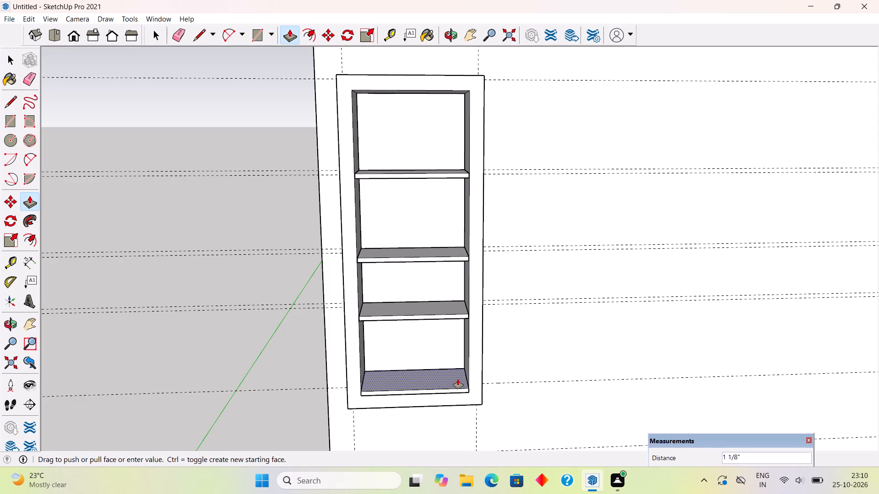
type("2\"")
key("Return")
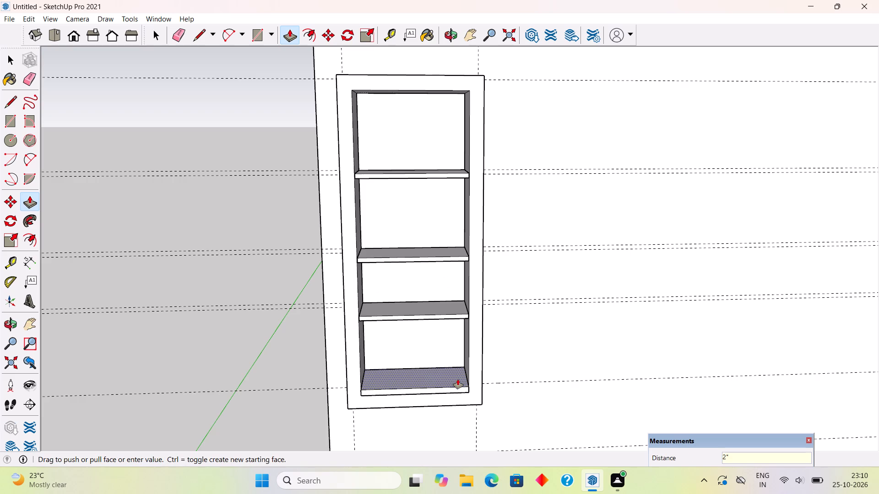
key("space")
Make the entire extruded bottom slab inside the frame a group.
double_click(458, 379)
left_click(458, 379)
right_click(458, 379)
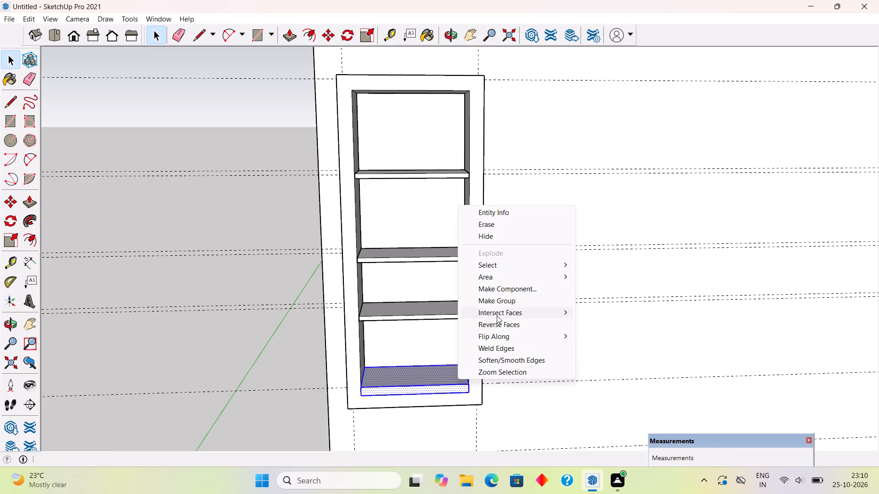
left_click(502, 295)
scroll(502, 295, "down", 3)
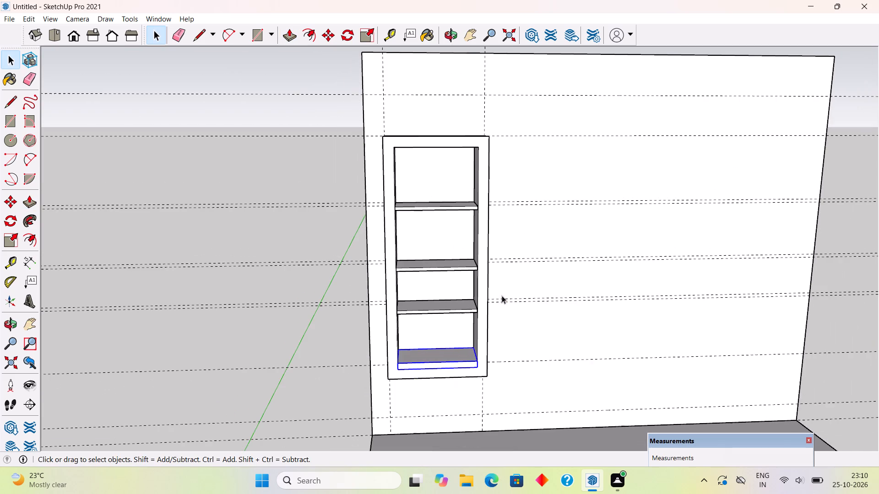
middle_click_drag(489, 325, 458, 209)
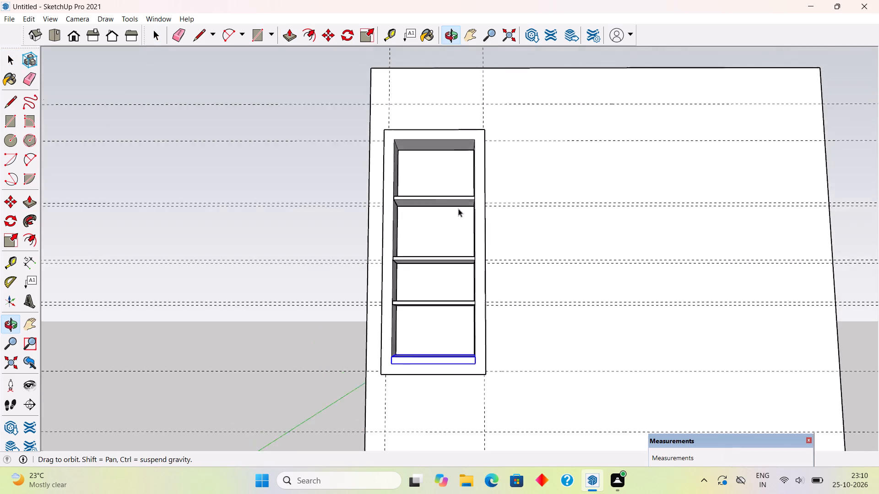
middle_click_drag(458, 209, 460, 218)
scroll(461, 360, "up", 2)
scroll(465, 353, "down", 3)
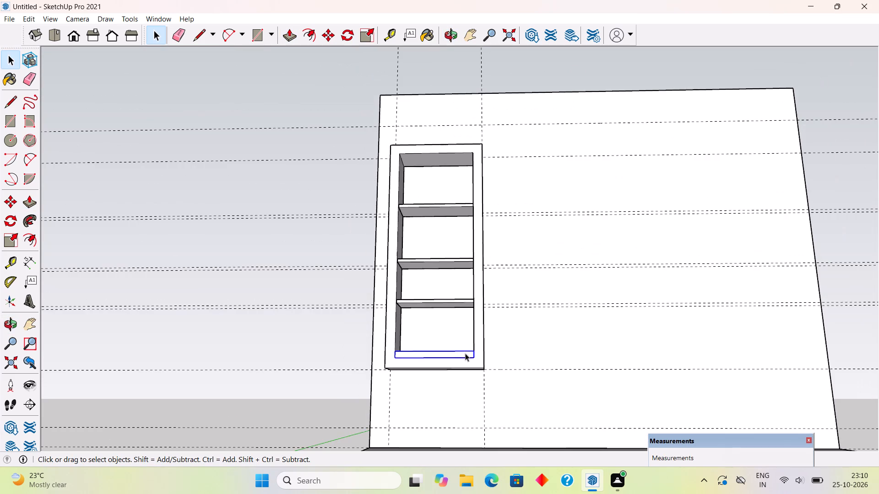
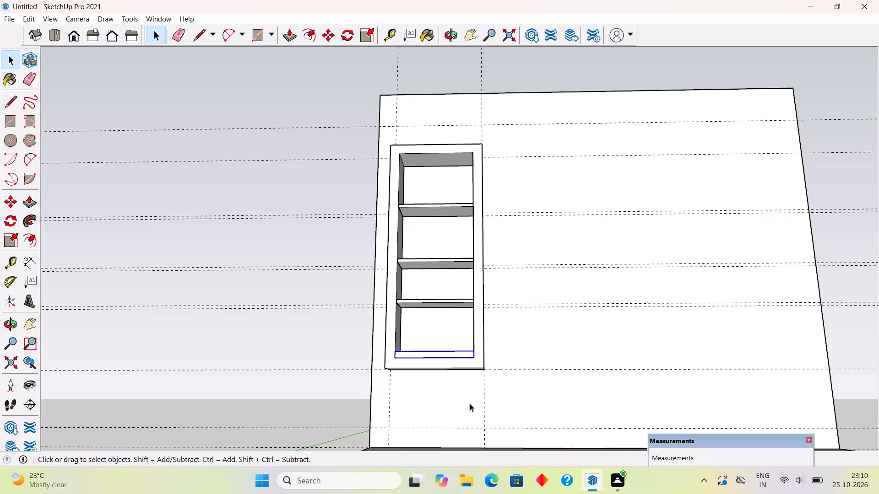
Place a vertical guide on the wall 6' from the shelf frame's outer side edge.
middle_click_drag(490, 365, 450, 453)
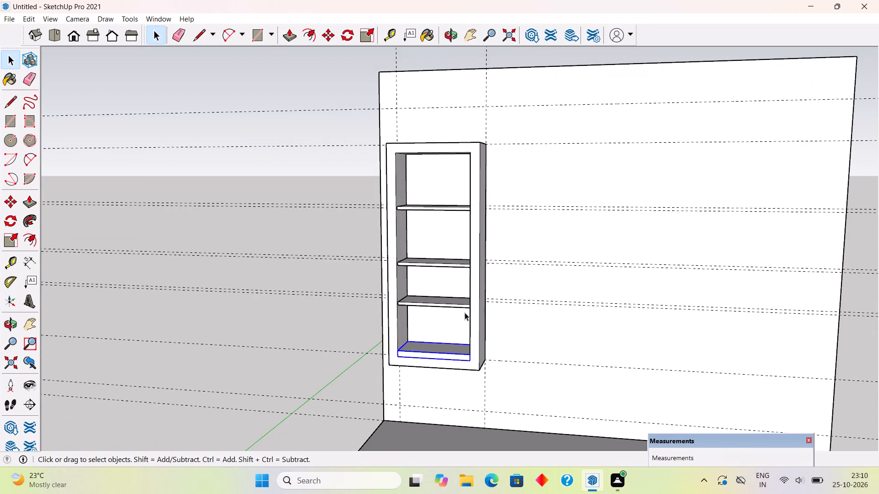
key("t")
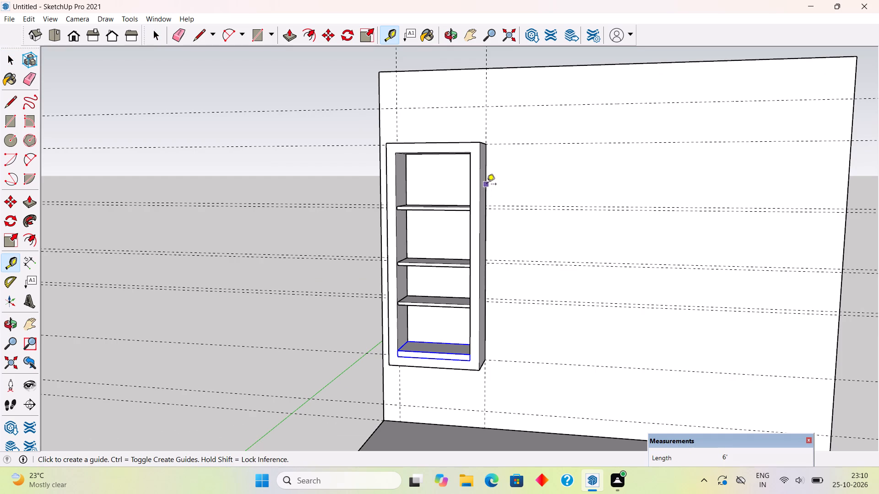
left_click(487, 185)
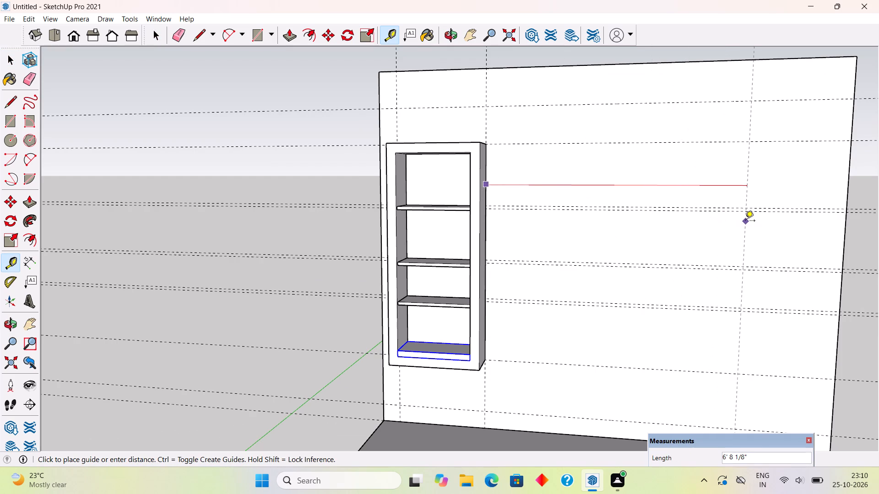
type("6'")
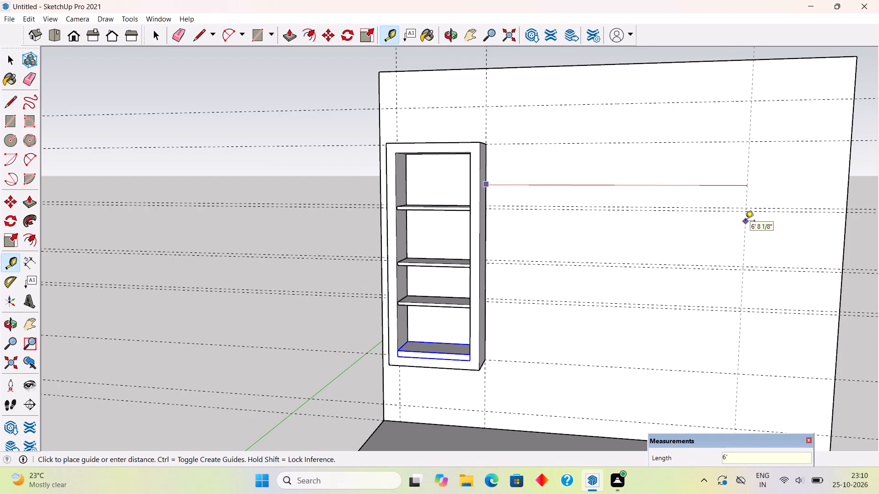
key("Return")
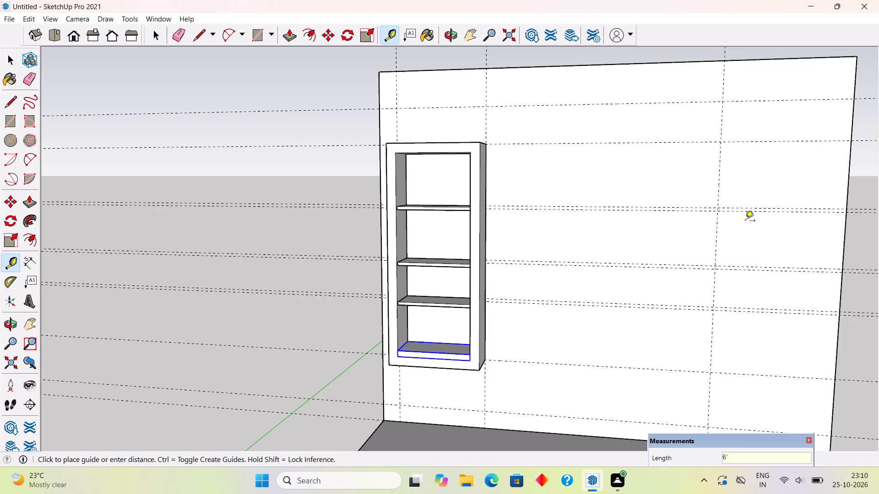
Place another vertical guide on the wall, 2' beyond the 6' guide and away from the shelf frame.
scroll(521, 237, "down", 5)
scroll(410, 287, "down", 2)
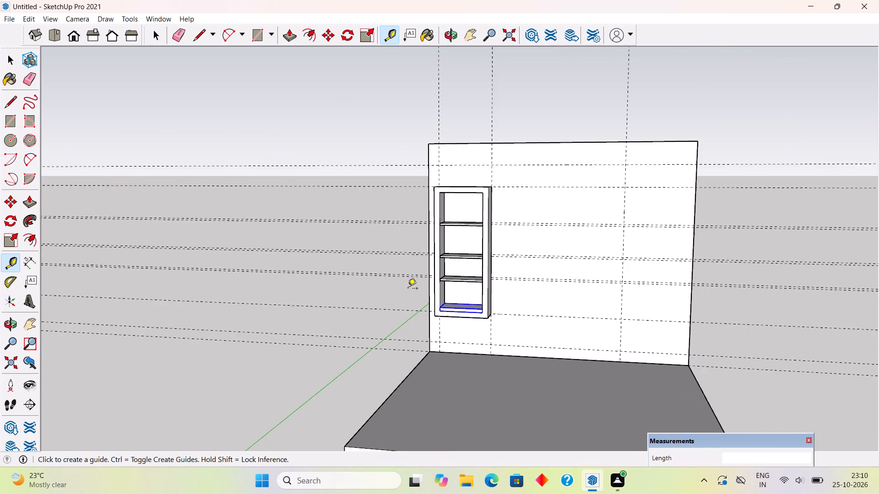
scroll(408, 289, "down", 1)
middle_click_drag(452, 324, 562, 328)
middle_click_drag(572, 301, 433, 310)
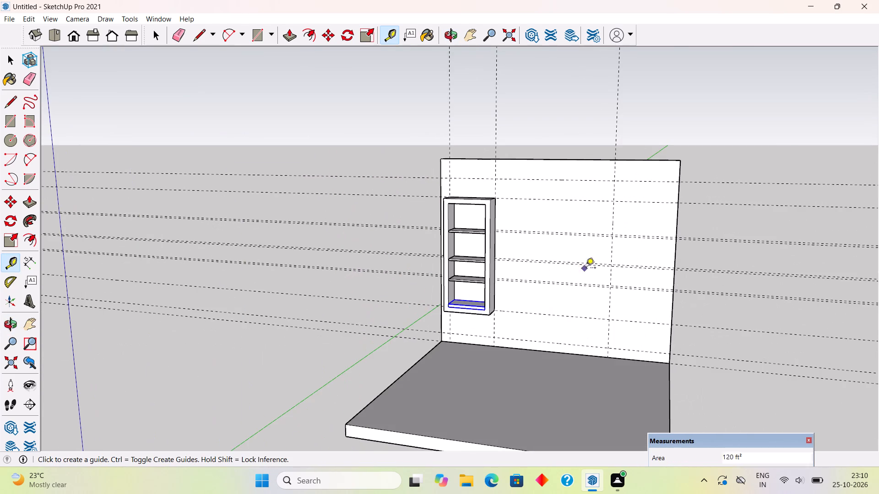
scroll(608, 252, "up", 2)
left_click(615, 248)
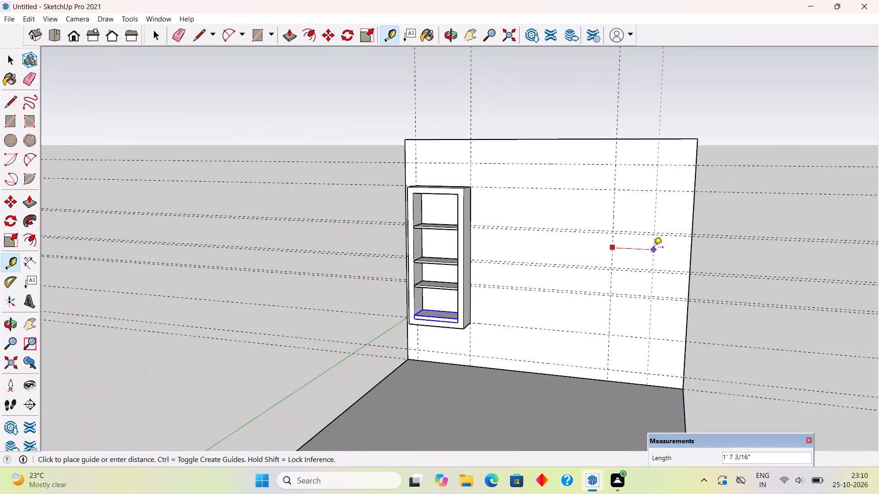
type("2'")
key("Return")
key("space")
Inside the wall group, extrude the end face farthest from the shelf frame outward about 3' 9 5/8".
middle_click_drag(690, 269, 457, 273)
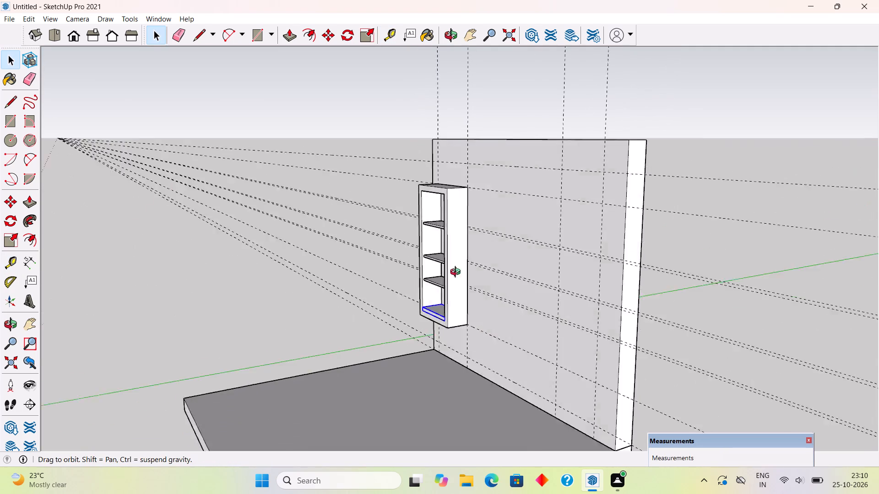
middle_click_drag(457, 273, 429, 273)
triple_click(551, 294)
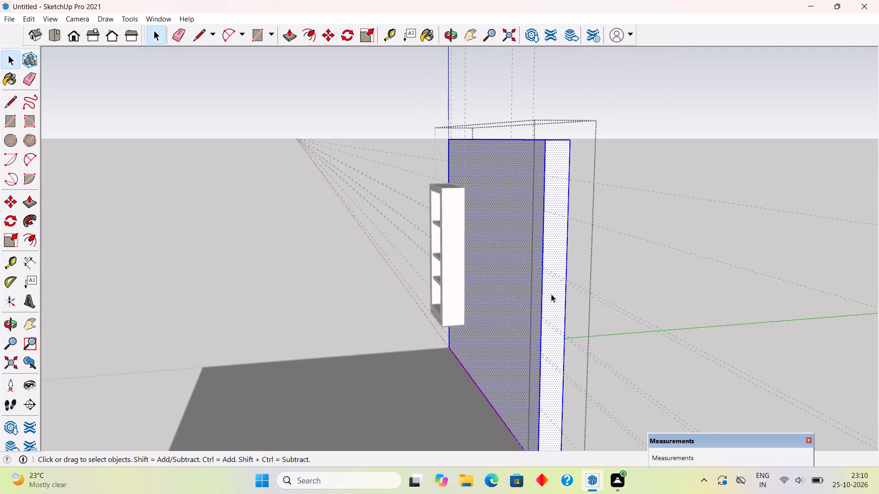
key("p")
left_click(551, 294)
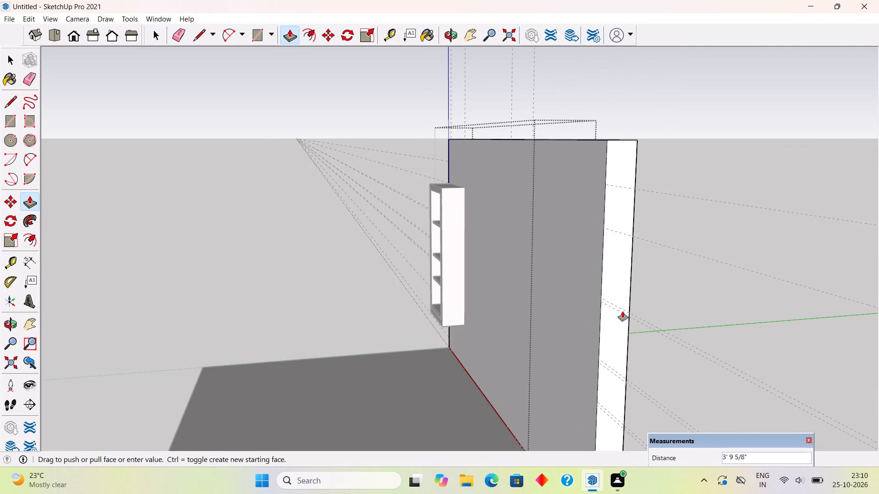
left_click(623, 311)
key("space")
left_click(705, 284)
Inside the frame group, draw a 3" line from the inner top corner to the outer edge and a 1' line across the side face.
scroll(551, 296, "down", 6)
scroll(368, 311, "up", 1)
scroll(368, 312, "down", 2)
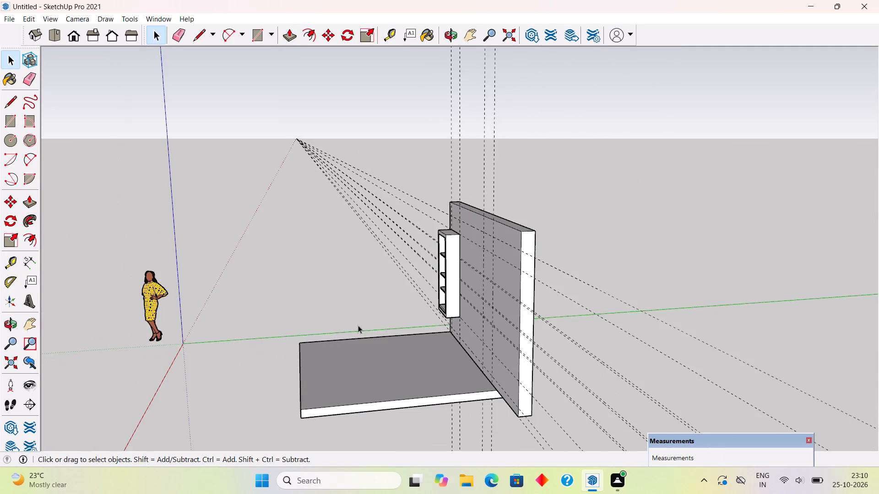
middle_click_drag(357, 330, 634, 326)
middle_click_drag(573, 388, 675, 370)
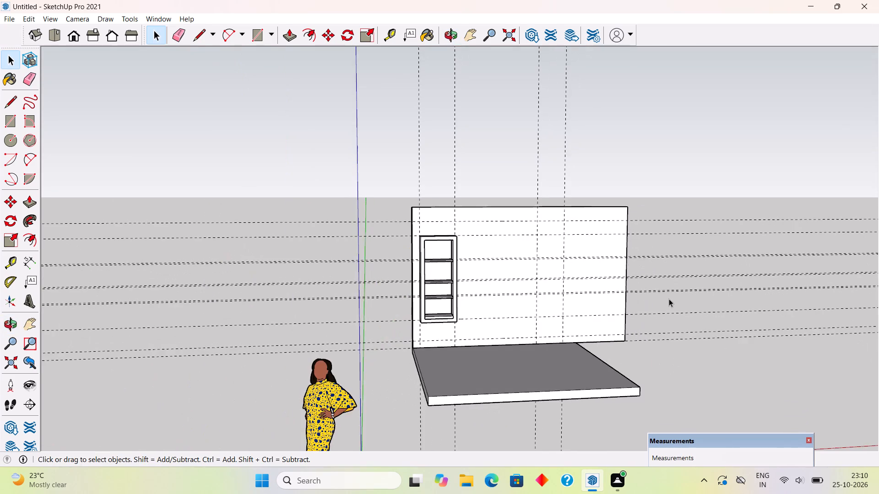
scroll(669, 298, "up", 7)
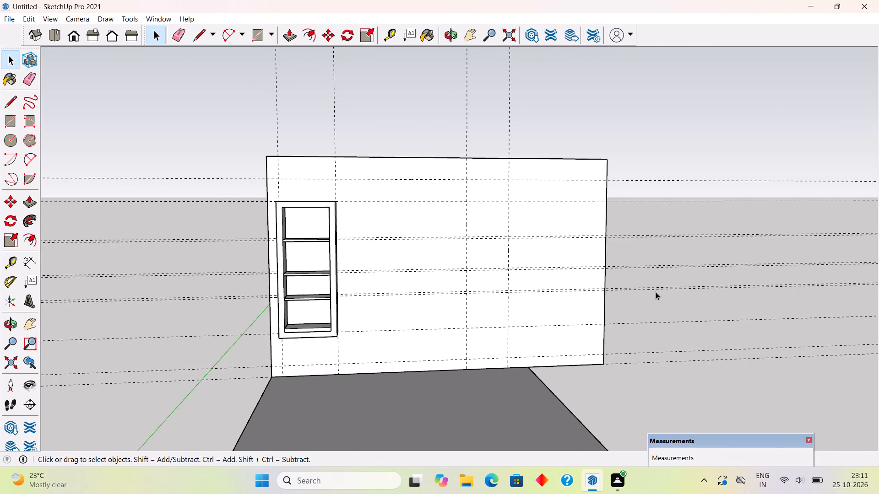
middle_click_drag(346, 290, 111, 295)
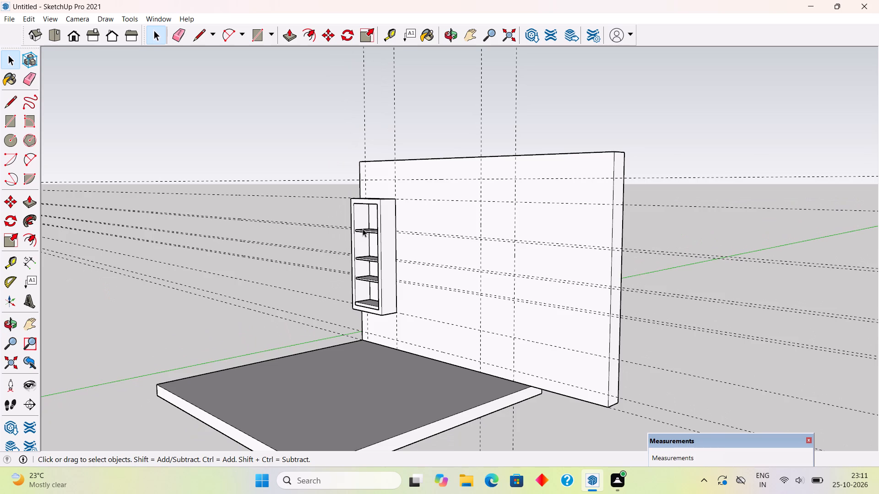
scroll(363, 229, "up", 2)
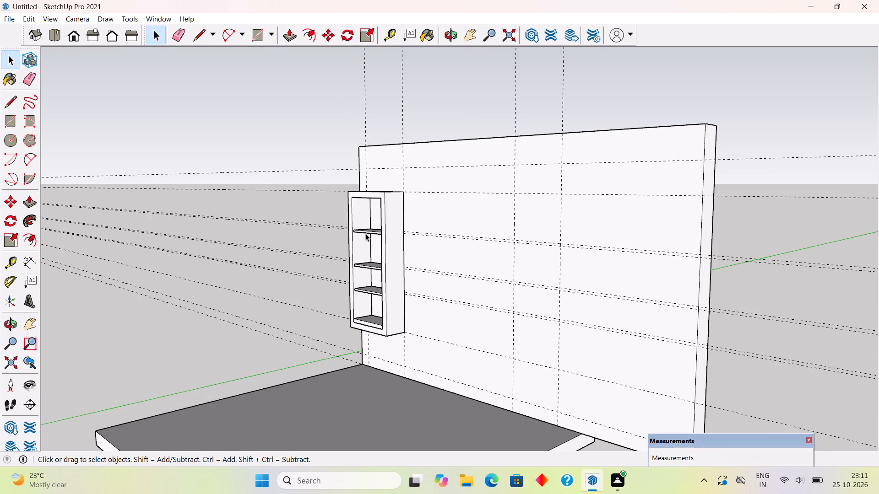
middle_click_drag(367, 240, 407, 286)
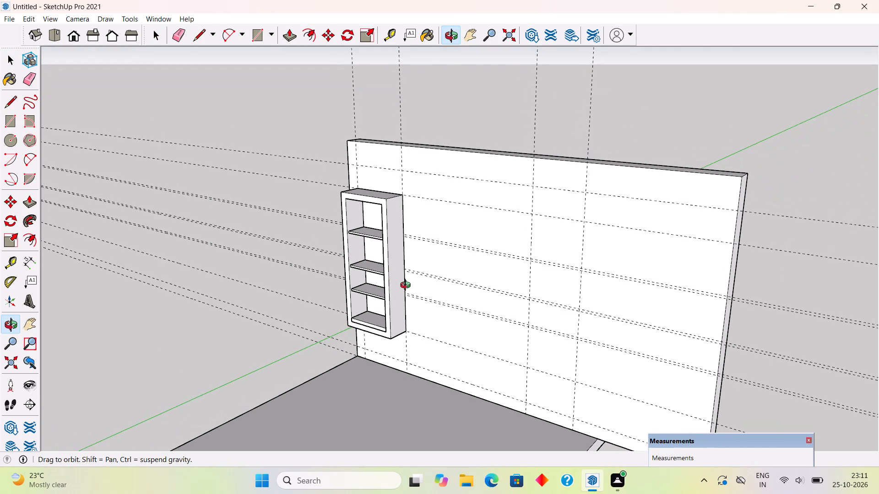
middle_click_drag(407, 286, 415, 274)
scroll(402, 216, "up", 4)
triple_click(386, 201)
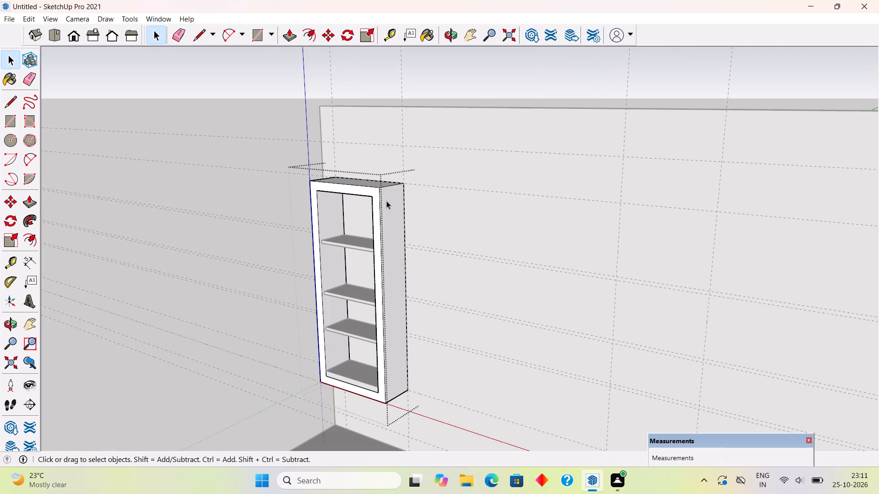
scroll(387, 201, "up", 10)
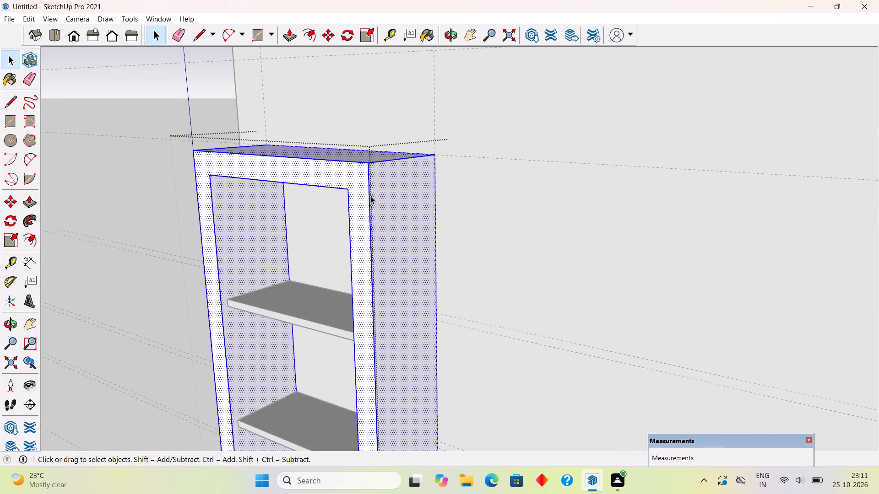
key("l")
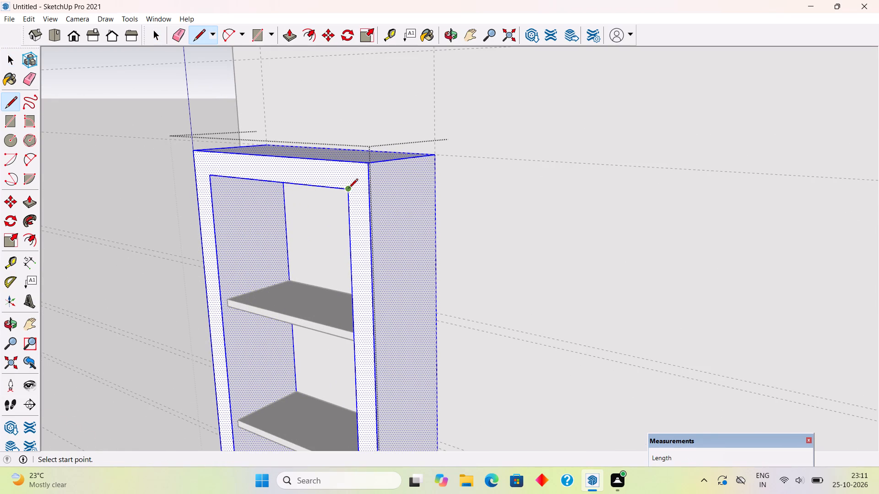
left_click(348, 189)
left_click(370, 192)
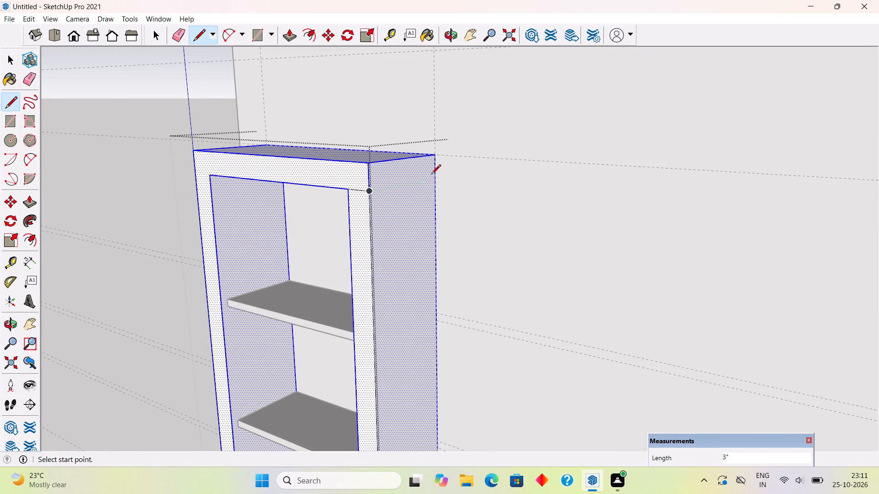
scroll(439, 179, "up", 3)
left_click(340, 198)
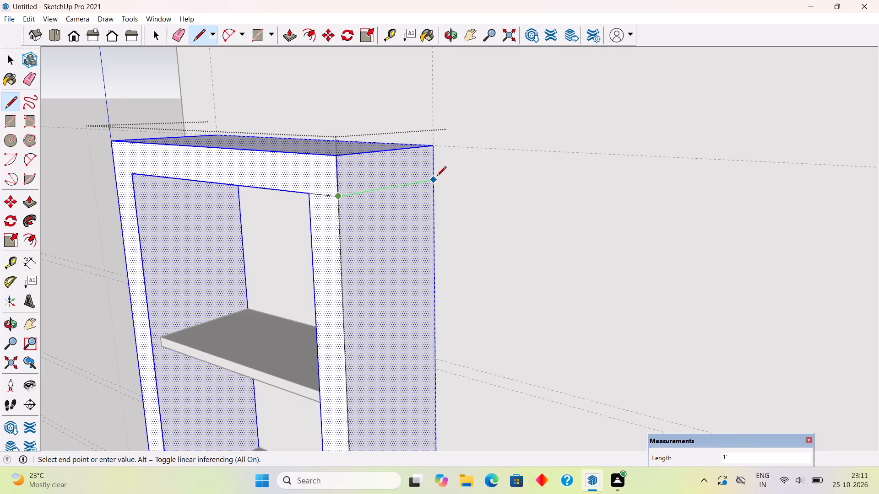
left_click(437, 177)
Extrude the upper strip of the frame's side face 8' along the wall to the farthest vertical guide.
key("p")
left_click(369, 172)
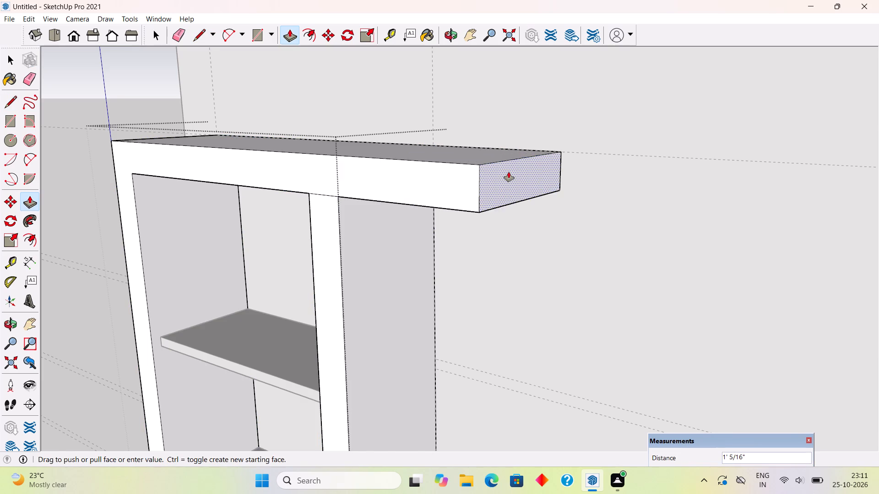
scroll(509, 172, "down", 4)
scroll(471, 161, "down", 6)
scroll(424, 160, "down", 12)
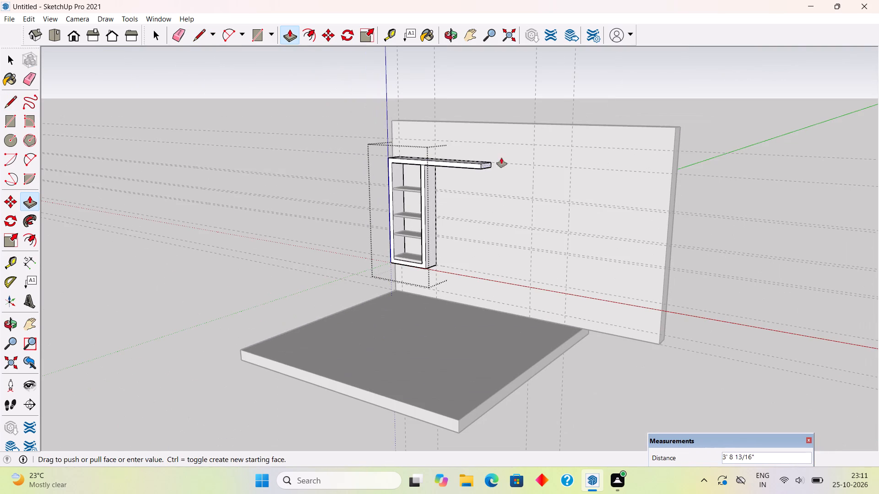
scroll(585, 166, "up", 1)
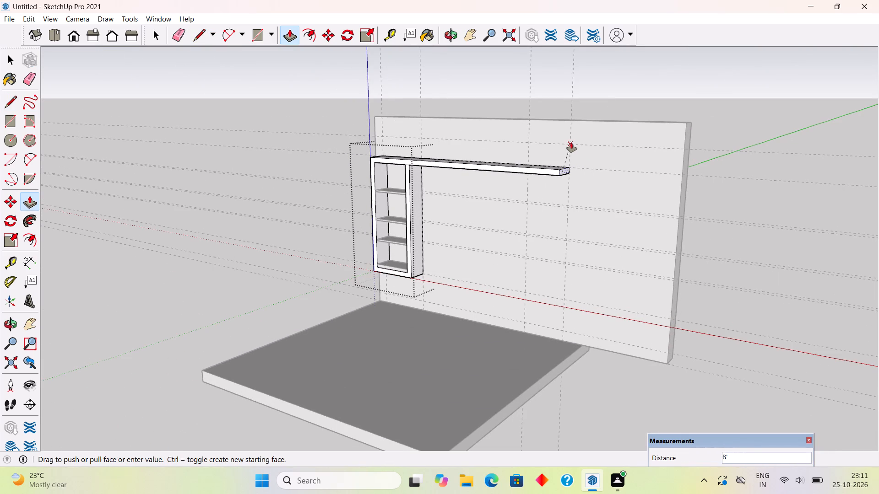
left_click(571, 142)
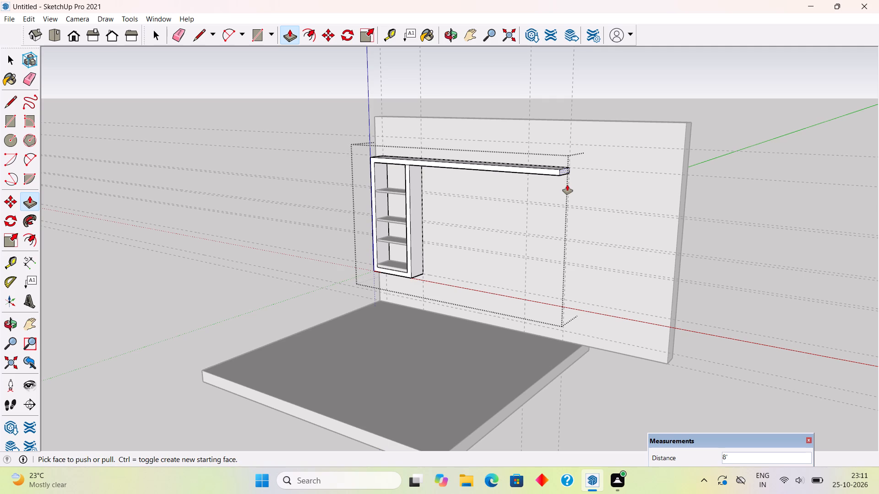
Extrude the top beam's end face a further 2' and leave the frame group.
scroll(561, 165, "up", 4)
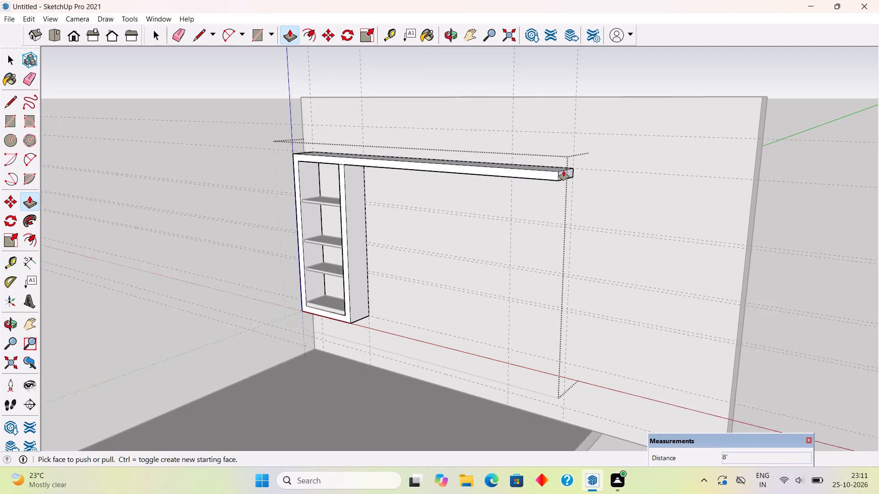
scroll(564, 171, "up", 2)
left_click(564, 172)
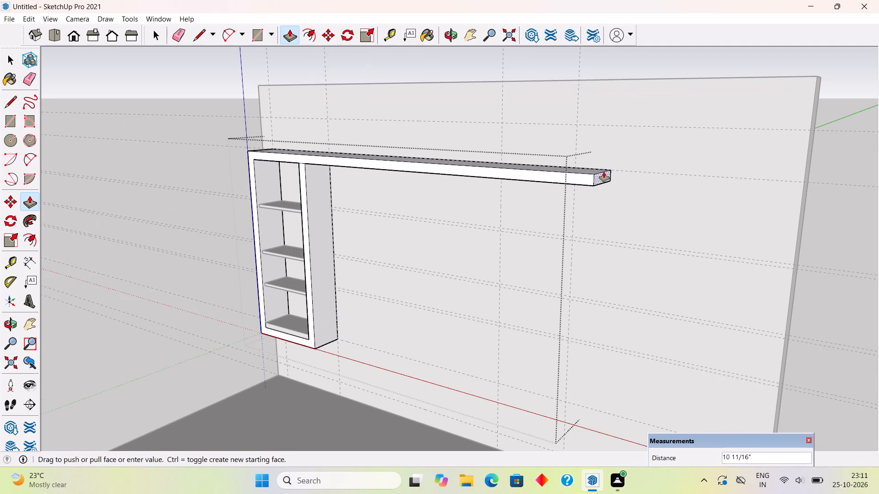
type("2'")
key("Return")
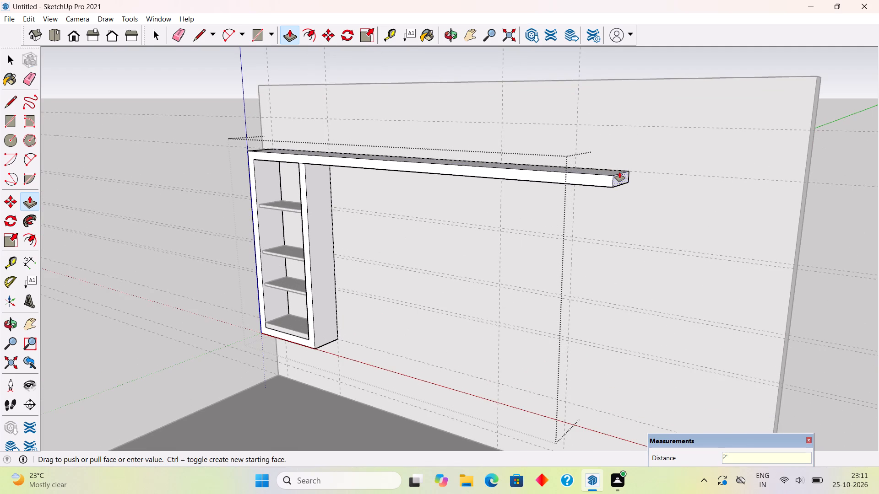
middle_click_drag(655, 195, 741, 151)
key("space")
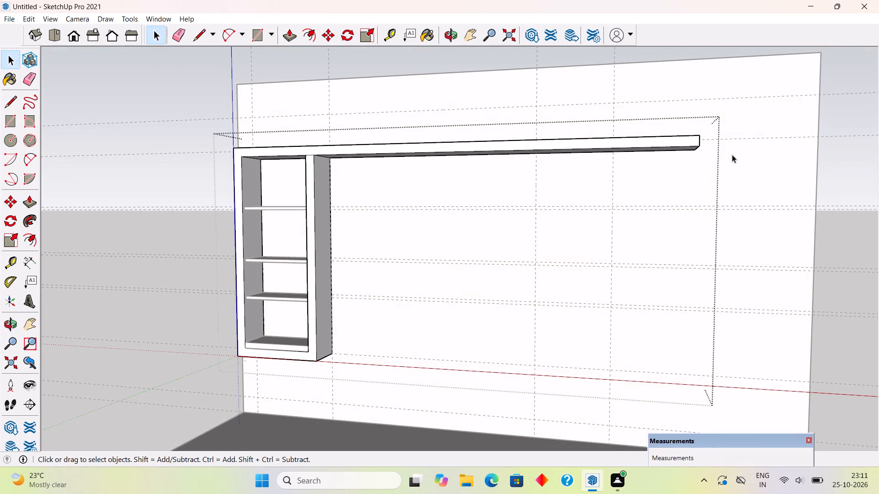
left_click(845, 177)
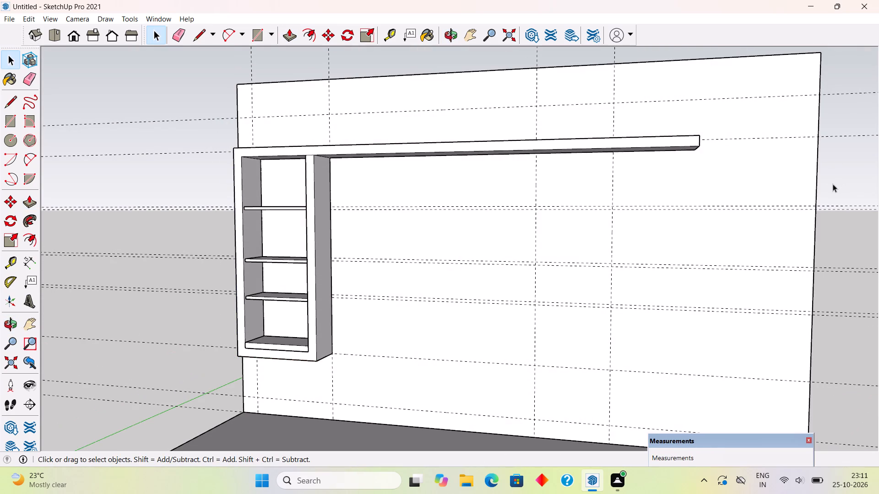
Place a vertical guide on the wall along the free end of the top beam.
middle_click_drag(833, 185, 838, 166)
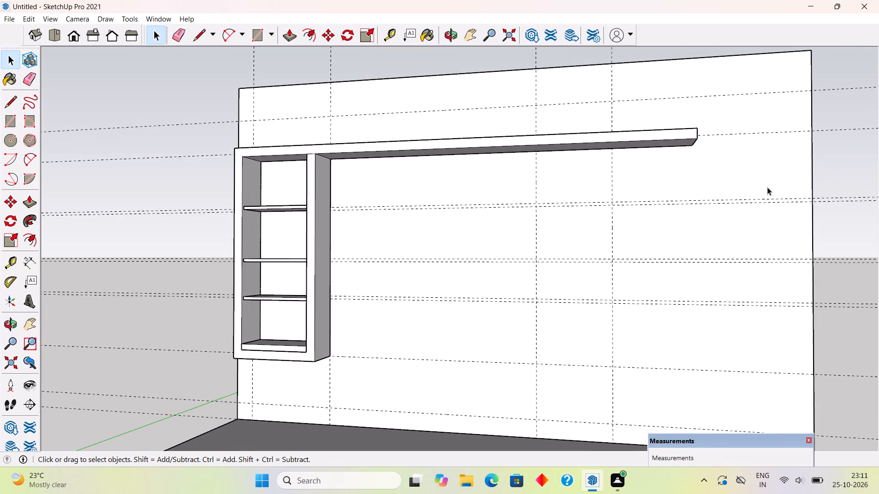
middle_click_drag(710, 192, 563, 216)
key("t")
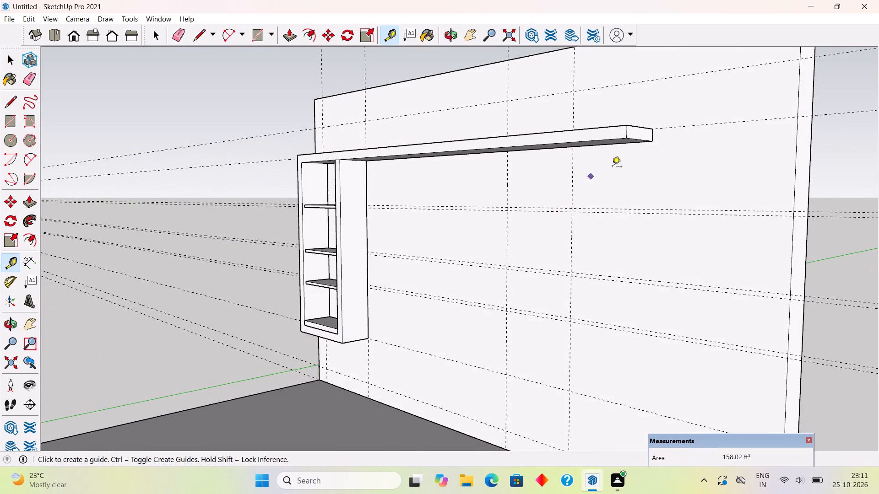
scroll(657, 132, "up", 2)
double_click(650, 136)
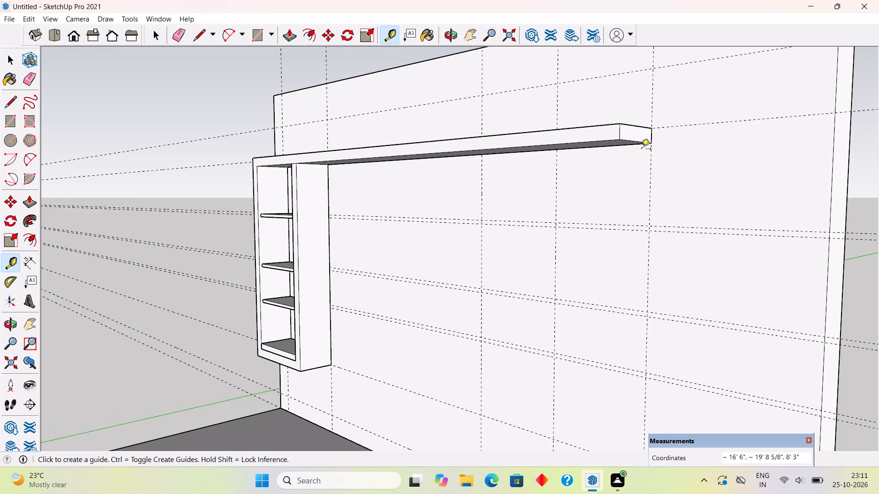
Measure the thickness of the shelved frame's side upright nearest the open span.
middle_click_drag(560, 193, 686, 168)
left_click(672, 173)
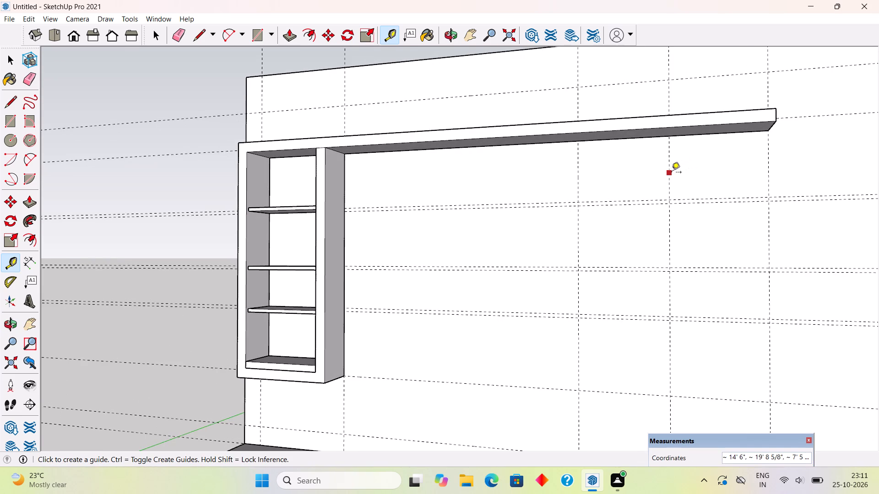
key("t")
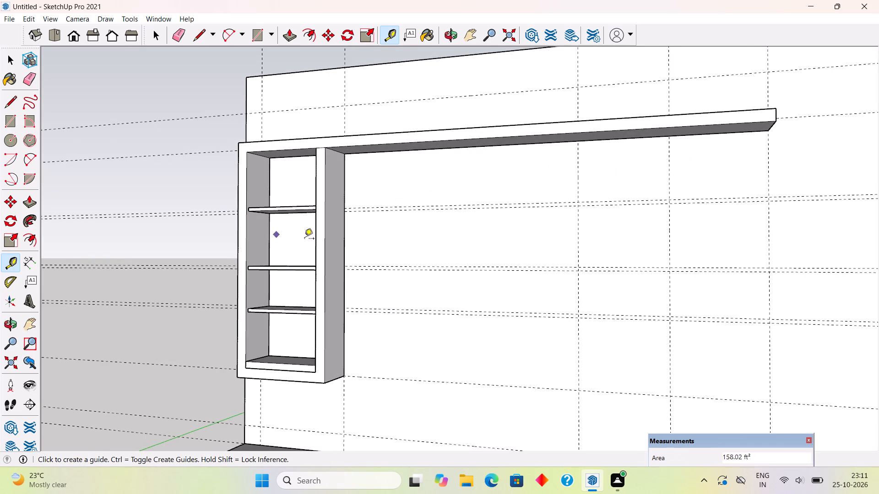
left_click(327, 236)
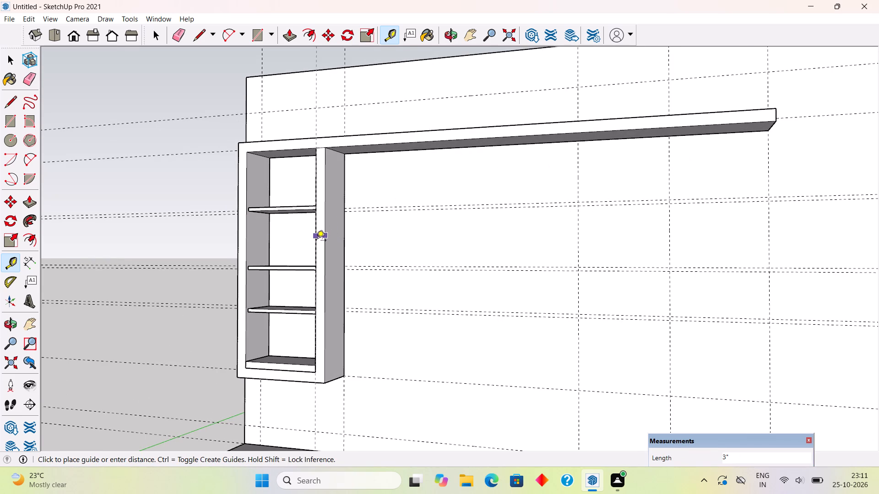
key("t")
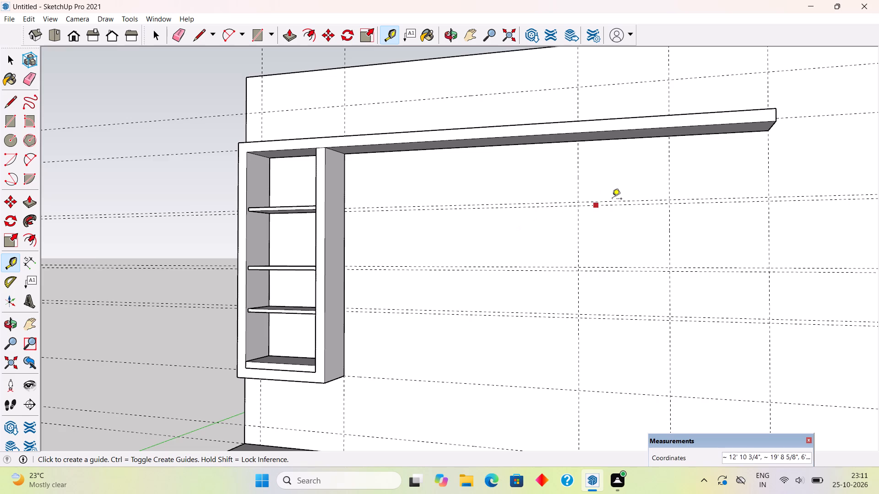
Place two vertical guides under the beam: 3" outward from the guide before its free end, and 3" inward from the free-end guide.
left_click(668, 185)
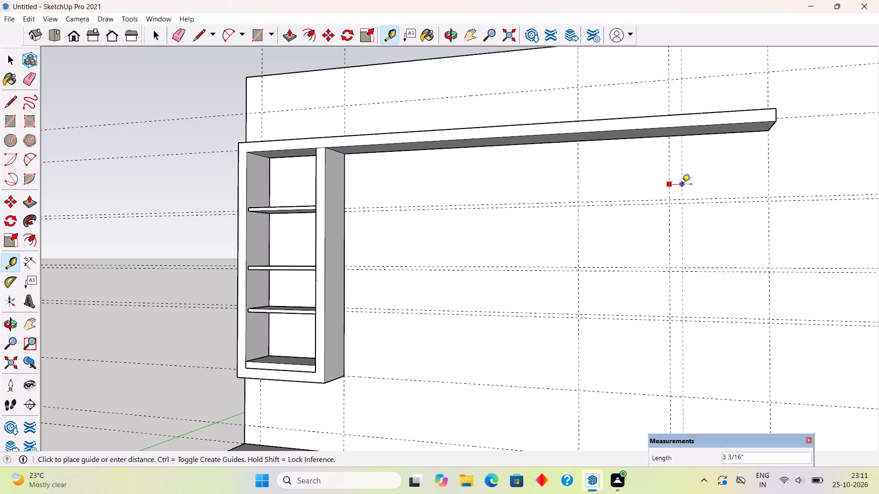
type("3\"")
key("Return")
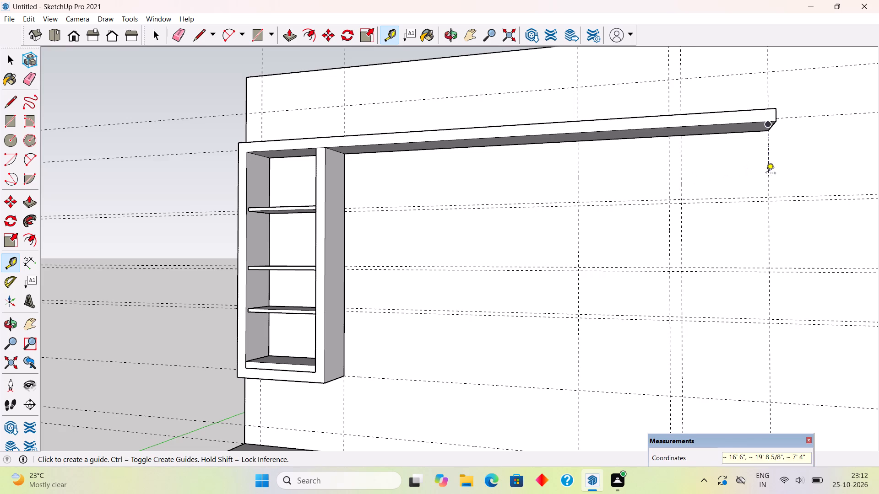
left_click(766, 174)
type("3\"")
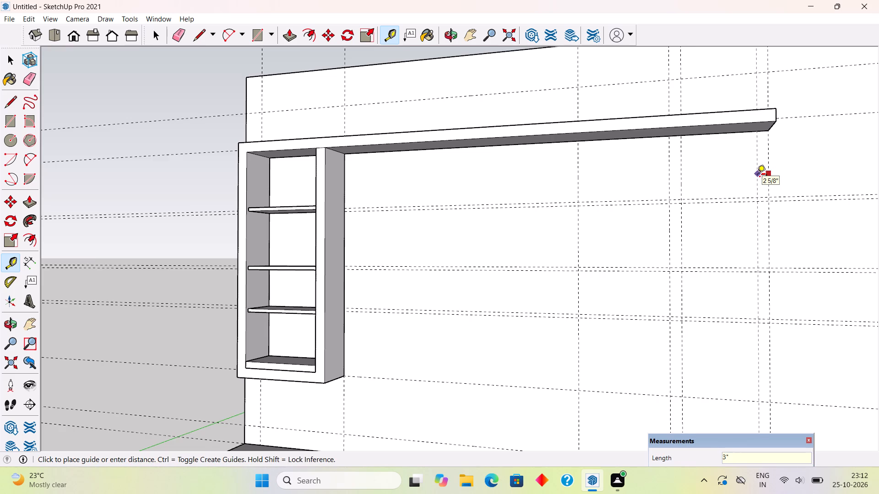
key("Return")
Draw two 3" by 5' 9" rectangles on the wall between the paired vertical guides, from the beam's underside to the frame's bottom guide.
key("r")
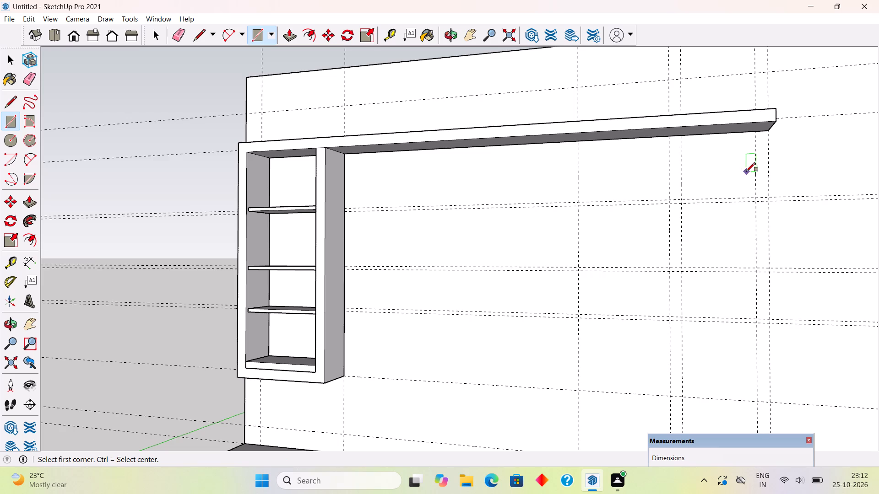
left_click(670, 136)
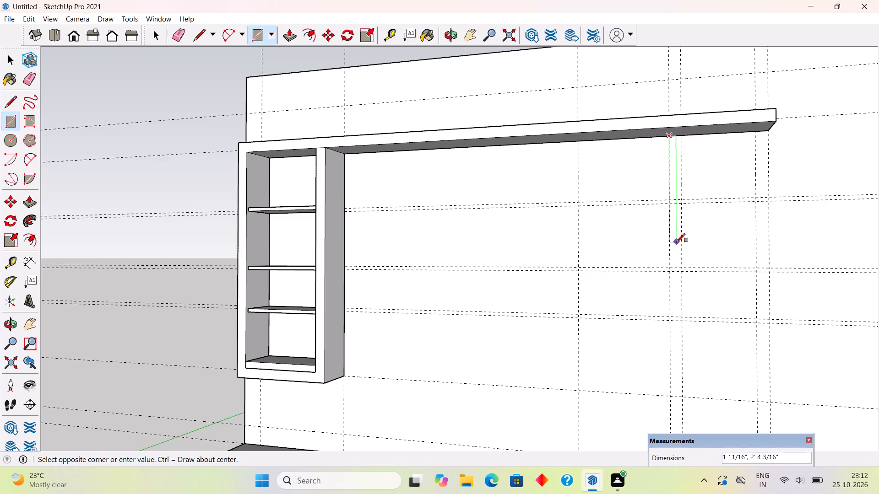
left_click(681, 397)
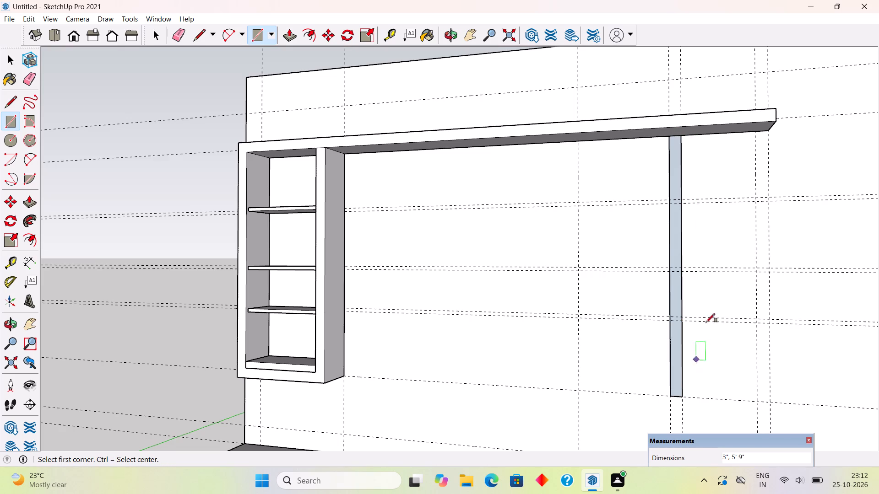
left_click(757, 133)
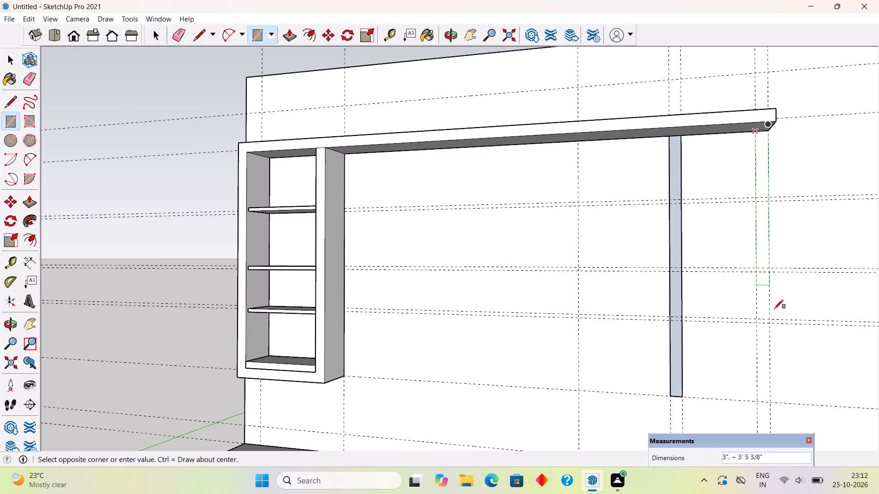
left_click(769, 400)
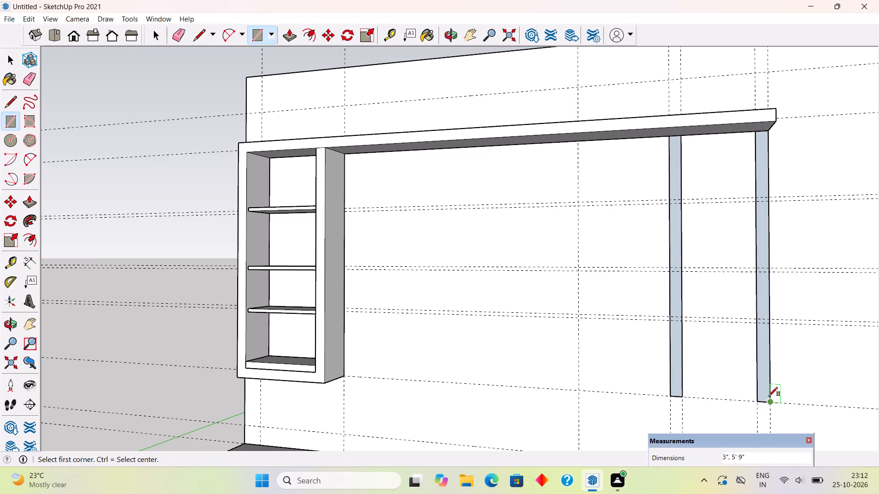
Extrude both tall rectangles 1' out from the wall to form two uprights flush with the beam's front.
key("p")
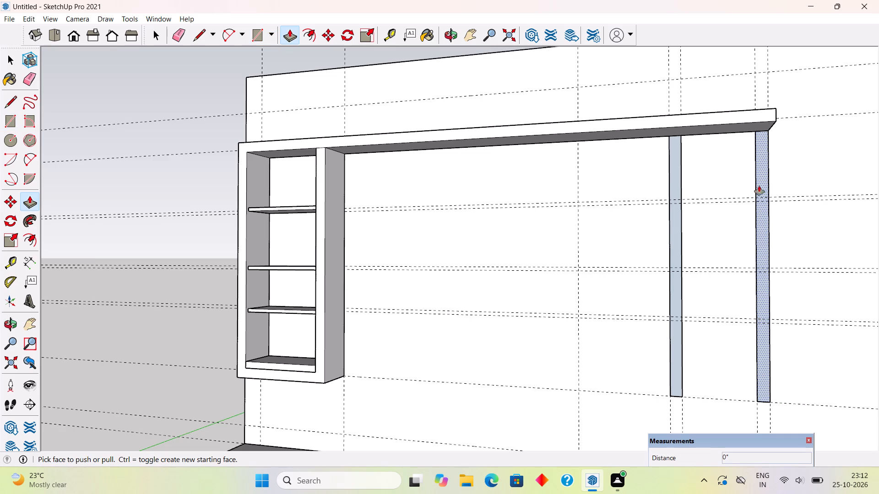
left_click(761, 177)
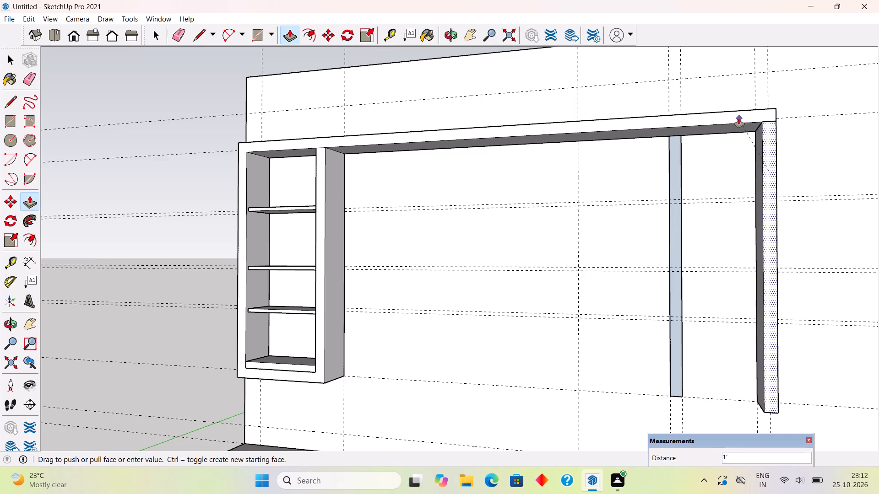
left_click(739, 118)
left_click(676, 166)
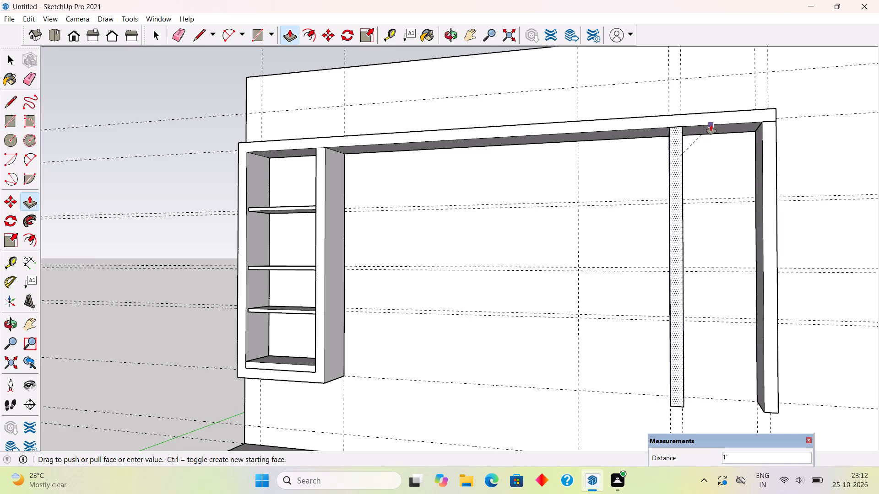
left_click(711, 125)
scroll(711, 125, "down", 4)
key("space")
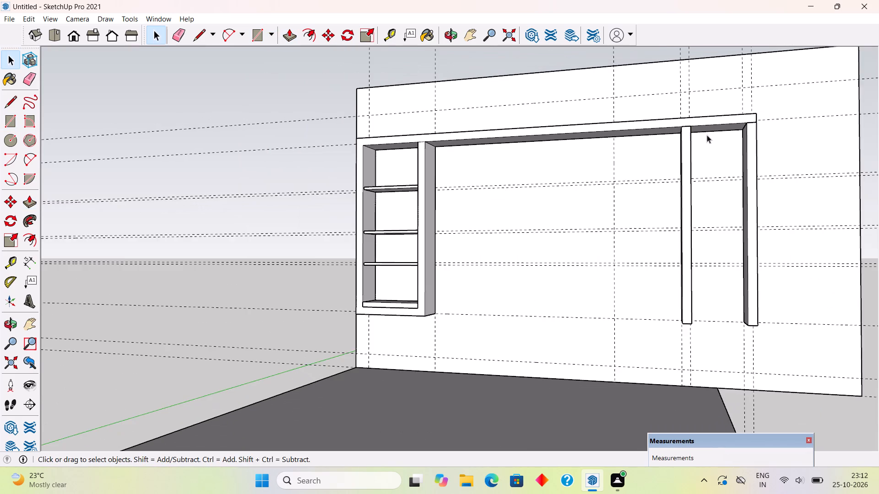
Inside the floor slab group, extrude the slab's short side face to align with the end of the back wall, and leave the group.
middle_click_drag(721, 241, 819, 352)
scroll(799, 334, "up", 3)
middle_click_drag(759, 306, 729, 249)
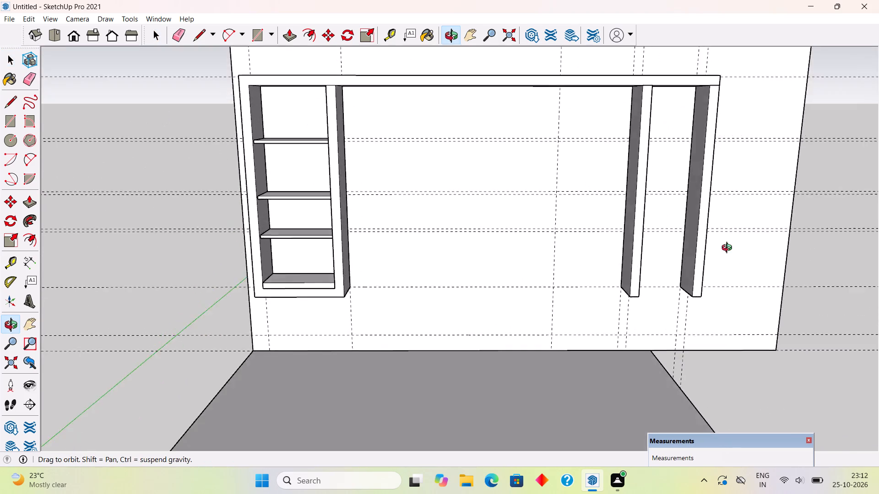
middle_click_drag(729, 249, 514, 246)
scroll(513, 246, "down", 8)
triple_click(515, 341)
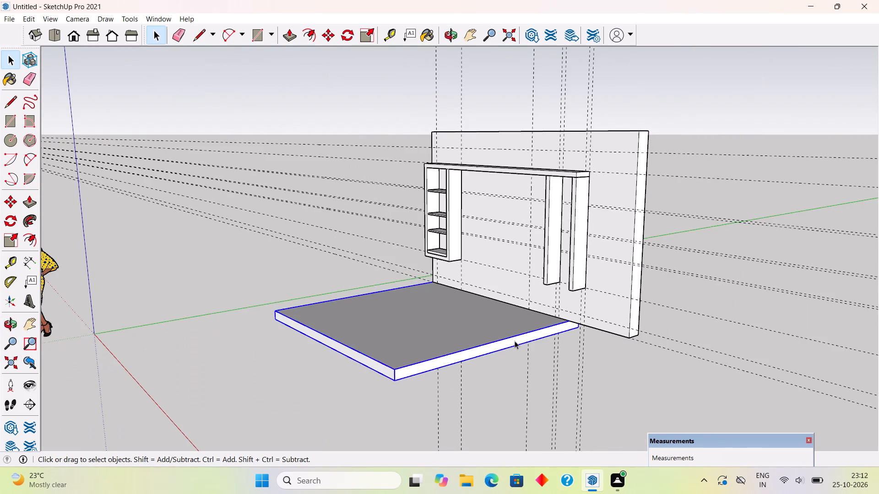
key("p")
left_click(515, 340)
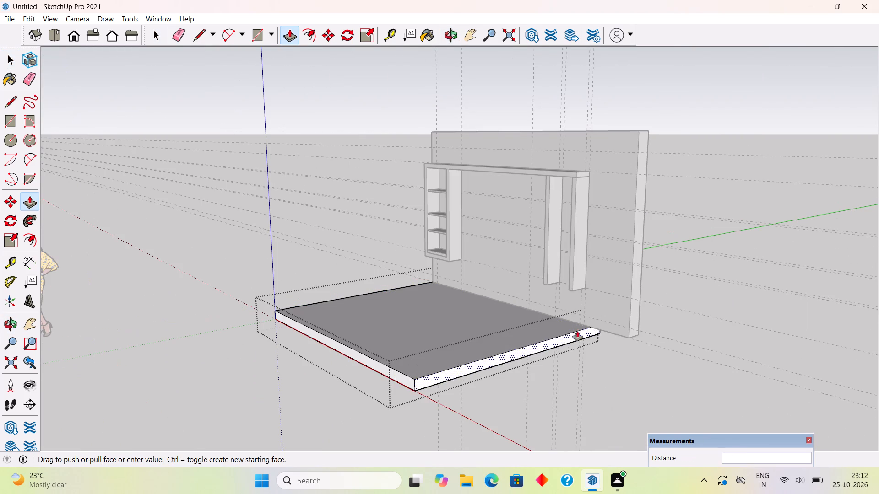
left_click(629, 304)
key("space")
left_click(651, 371)
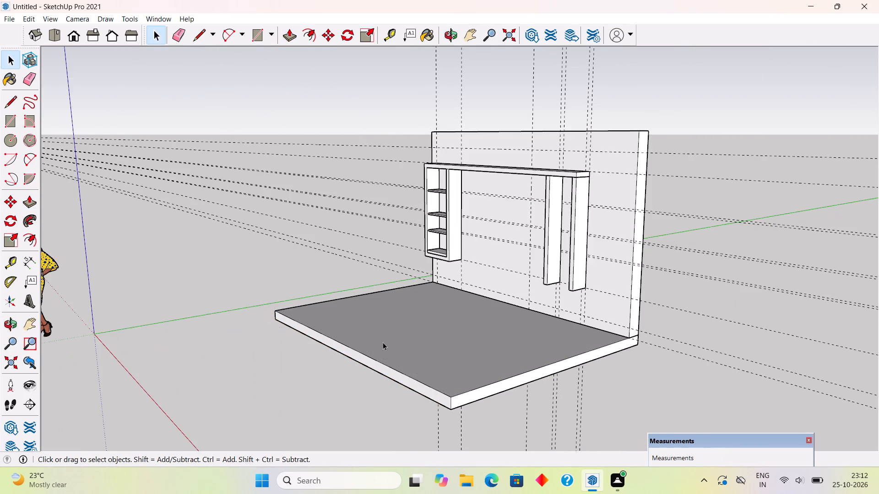
Draw a 1" by 1' 6" rectangle on the wall between the two new uprights, along the uppermost pair of shelf guides.
middle_click_drag(377, 344, 626, 342)
scroll(608, 267, "up", 4)
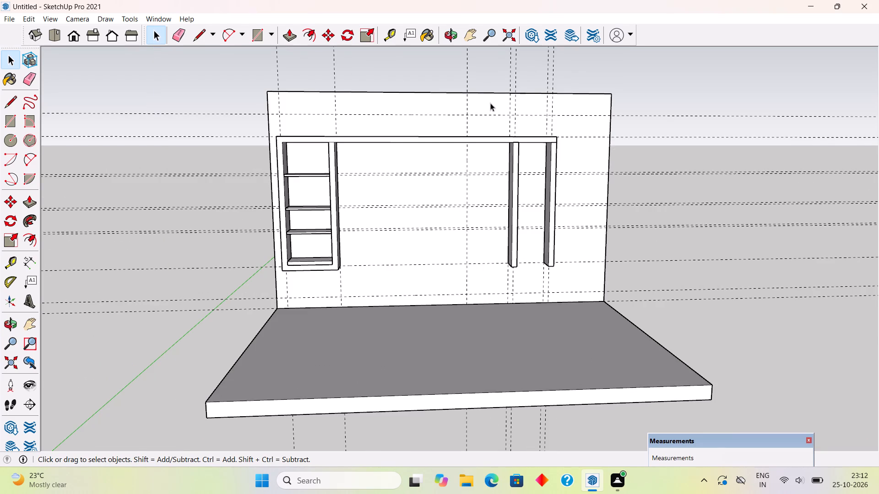
scroll(491, 101, "up", 2)
scroll(527, 162, "up", 1)
middle_click_drag(529, 137, 537, 108)
scroll(547, 133, "up", 3)
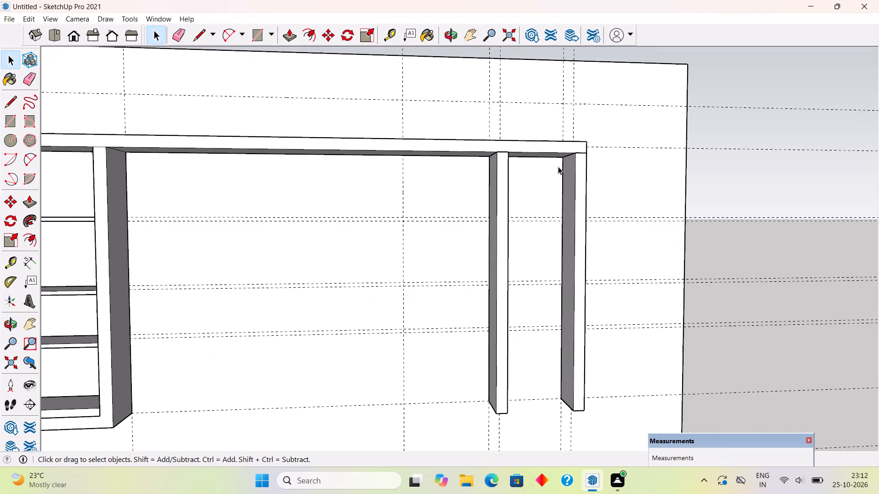
scroll(558, 166, "up", 1)
middle_click_drag(567, 208, 532, 279)
scroll(540, 231, "up", 6)
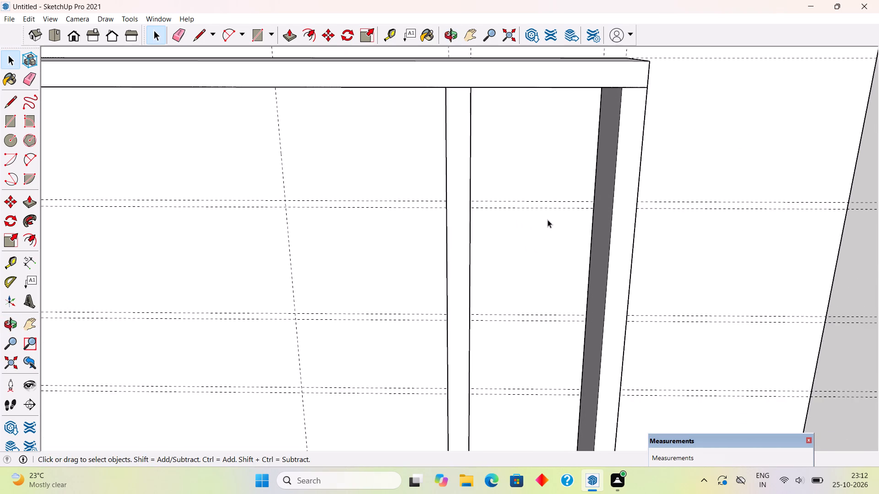
scroll(548, 220, "up", 1)
middle_click_drag(547, 224, 513, 274)
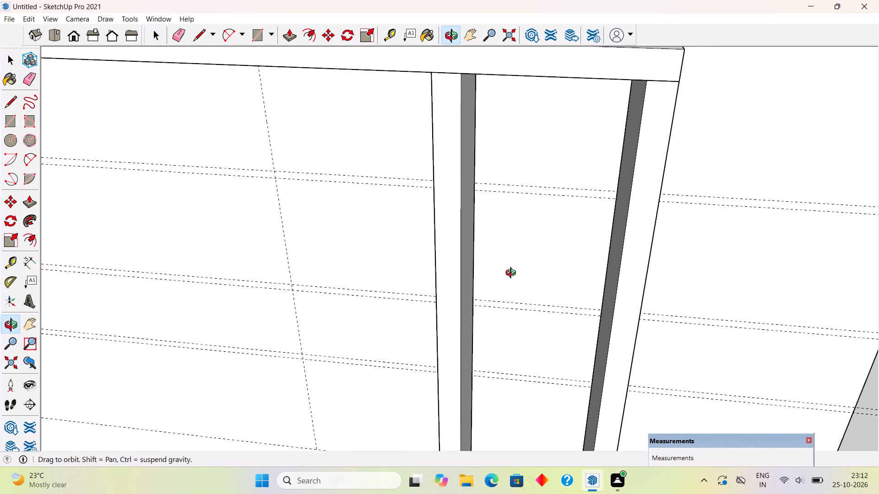
middle_click_drag(513, 274, 520, 274)
key("r")
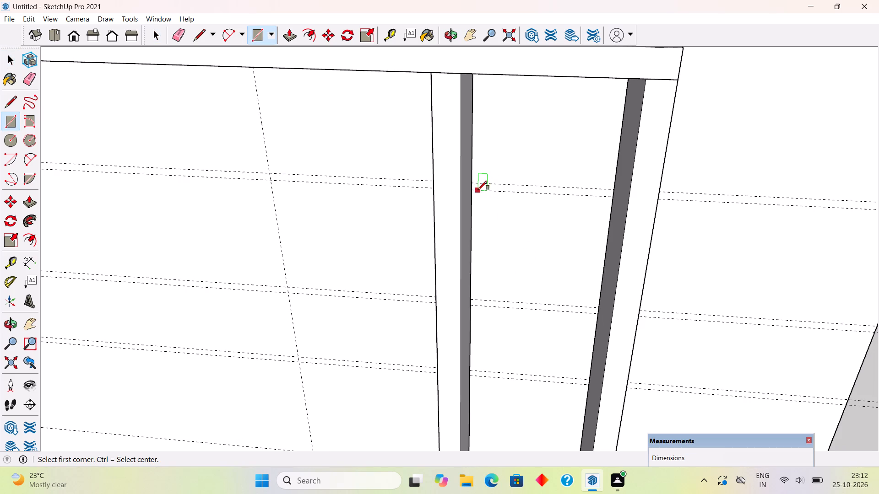
left_click(474, 182)
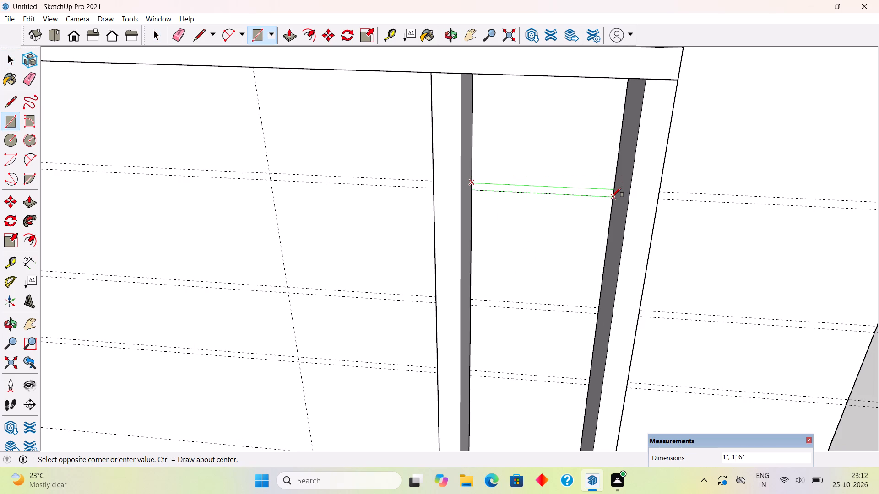
left_click(612, 197)
Extrude the rectangle between the uprights 11" out from the wall to form a shelf.
key("p")
left_click(605, 194)
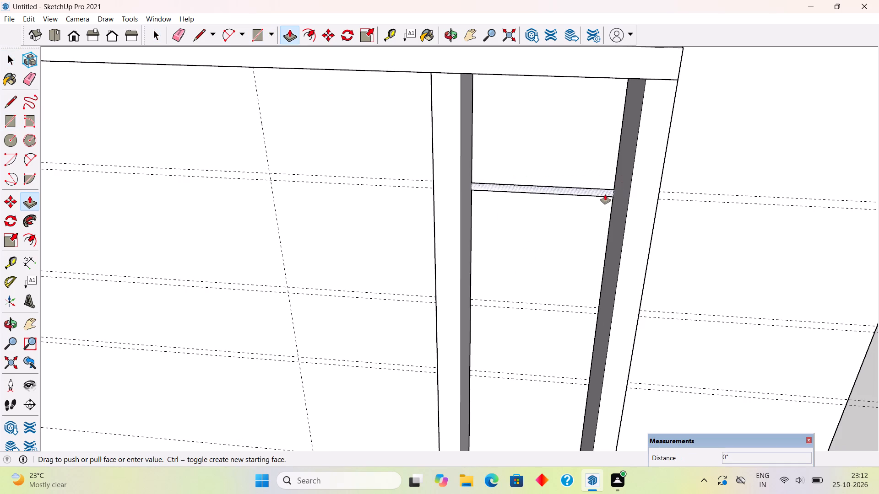
type("11")
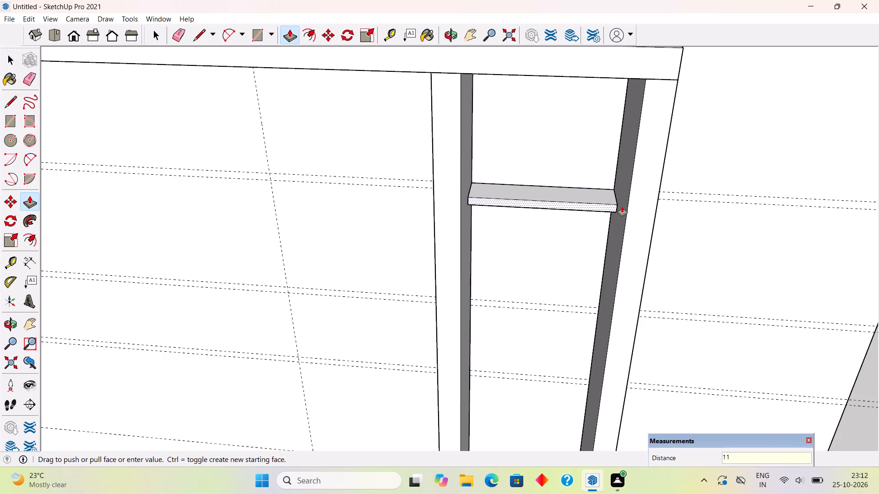
key("shift+quotedbl")
key("Return")
key("space")
Round the shelf's front corner at the end upright with an arc of about 1' 3" chord, pushing the corner piece away through the shelf.
middle_click_drag(590, 231, 574, 320)
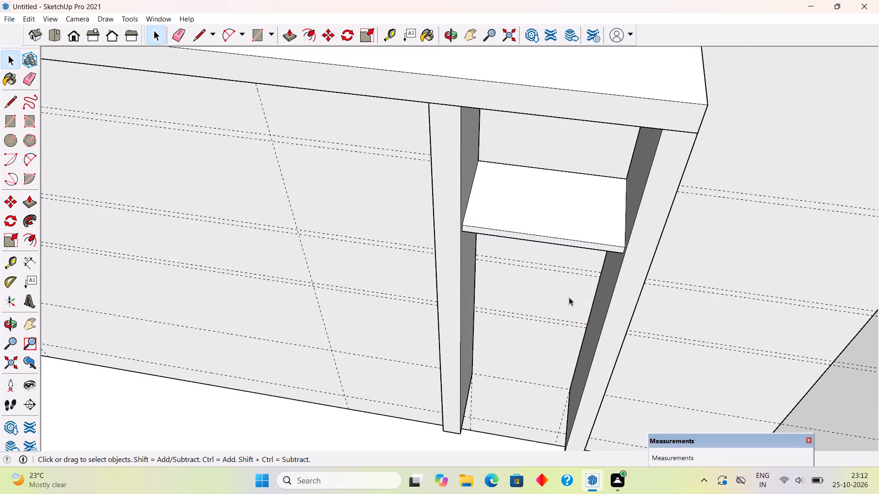
scroll(569, 297, "up", 1)
key("a")
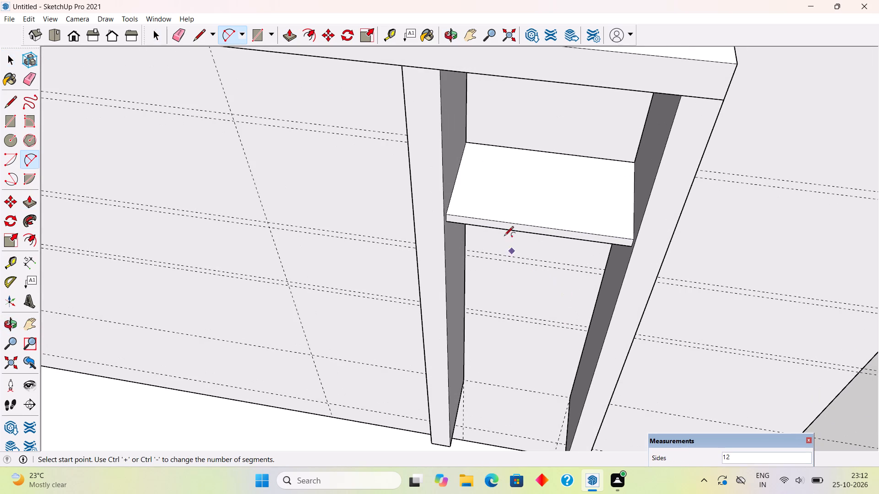
left_click(487, 219)
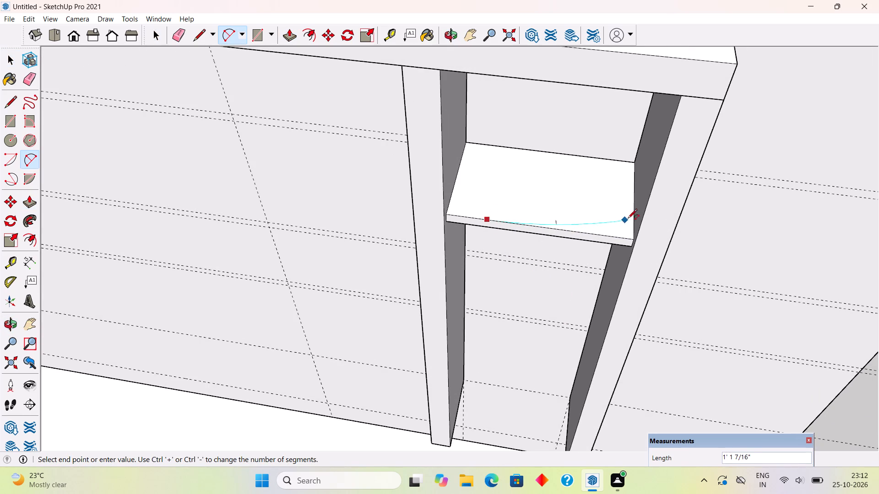
double_click(633, 197)
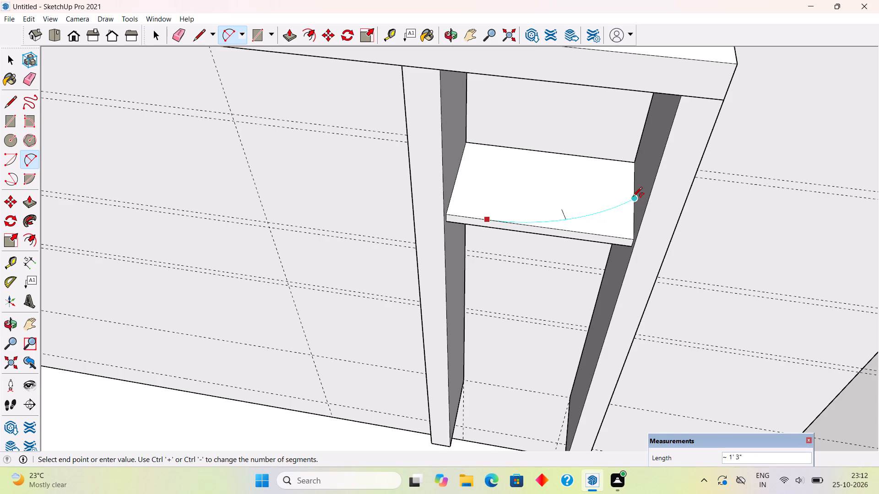
key("p")
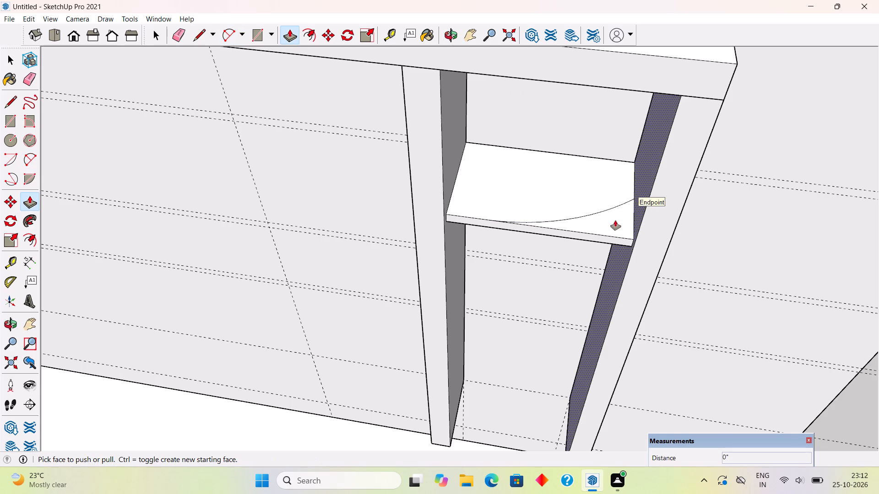
left_click_drag(615, 221, 615, 233)
key("space")
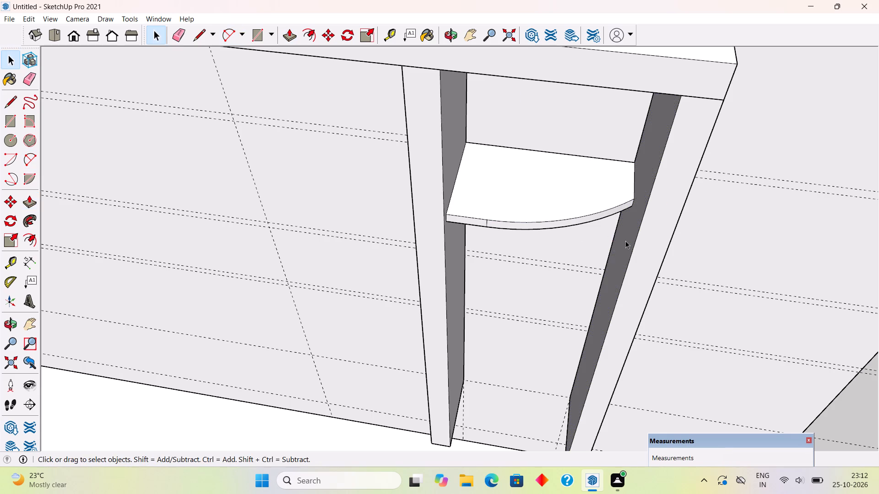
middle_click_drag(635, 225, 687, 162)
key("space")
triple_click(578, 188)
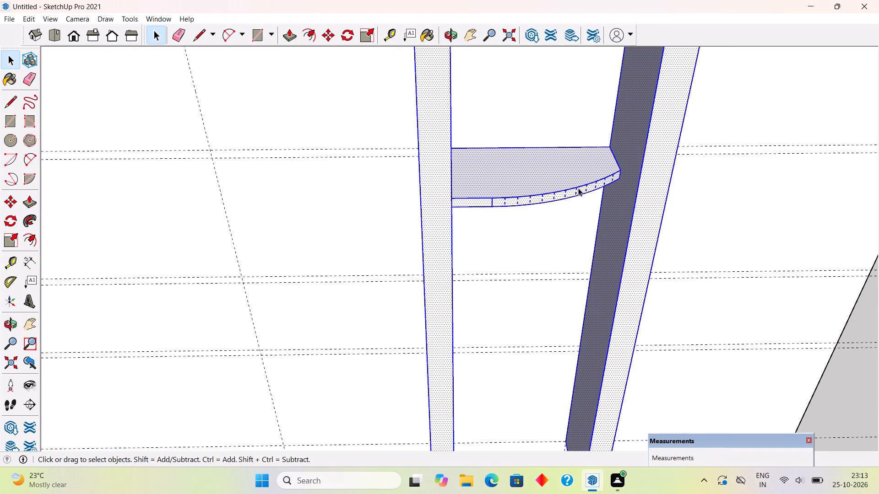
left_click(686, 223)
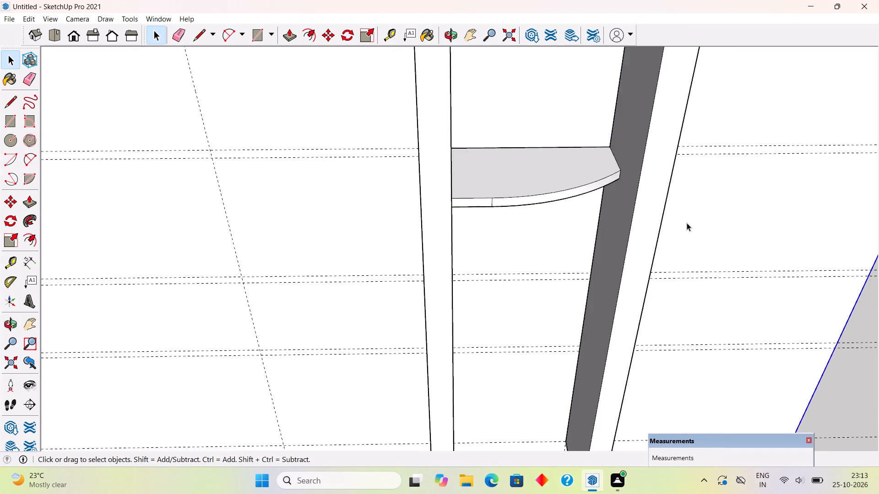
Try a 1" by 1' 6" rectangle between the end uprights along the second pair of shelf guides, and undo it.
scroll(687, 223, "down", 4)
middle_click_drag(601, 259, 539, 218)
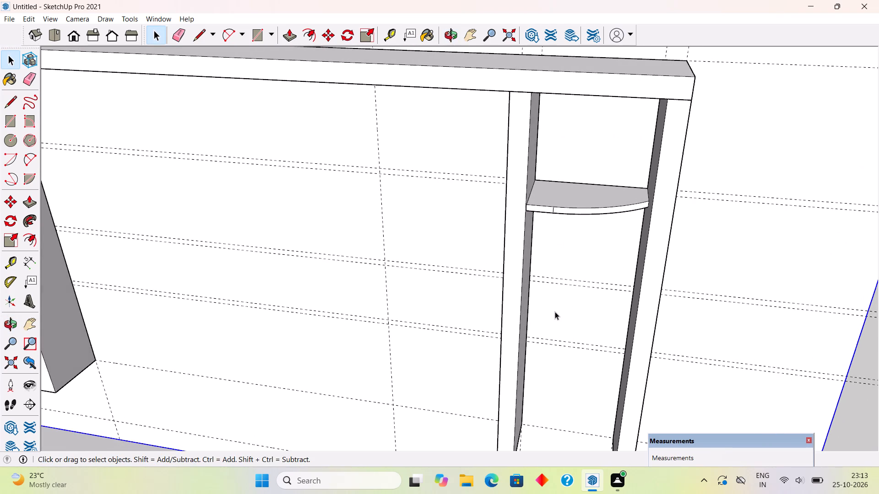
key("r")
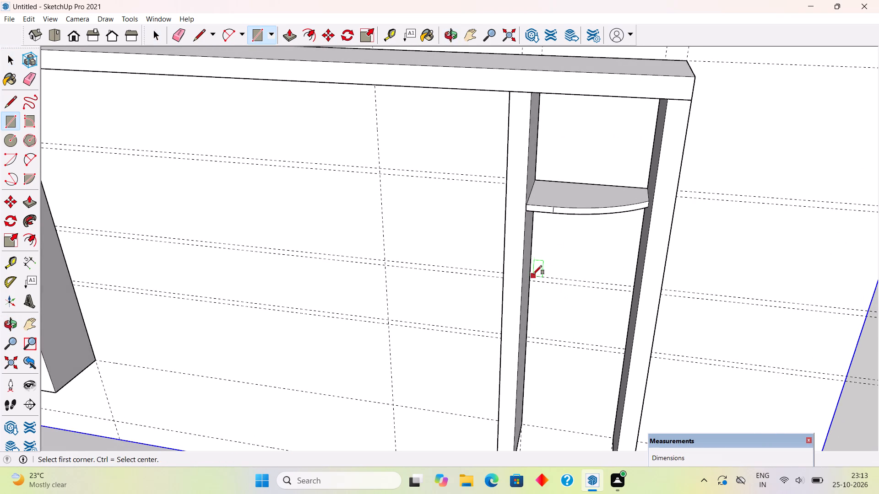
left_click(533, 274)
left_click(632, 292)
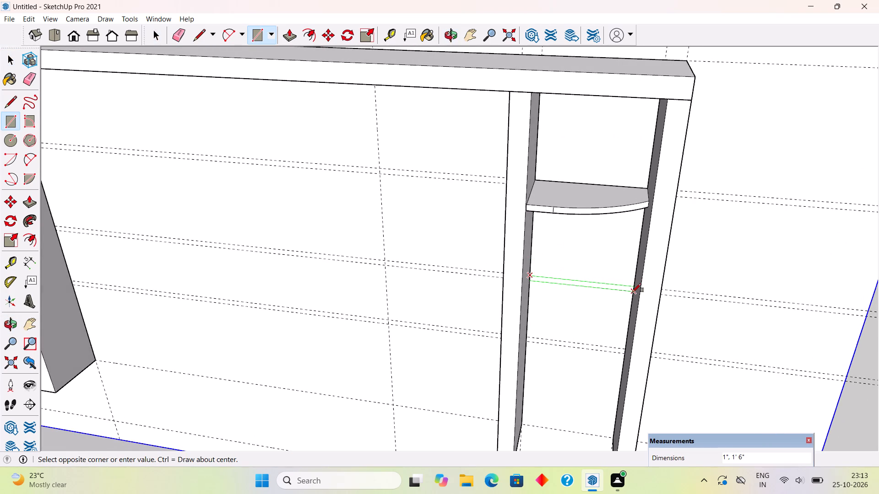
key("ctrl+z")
Draw a 1" by 1' 6" rectangle between the end uprights along the second pair of shelf guides and extrude it 11" into a shelf.
scroll(597, 292, "up", 4)
scroll(515, 286, "up", 3)
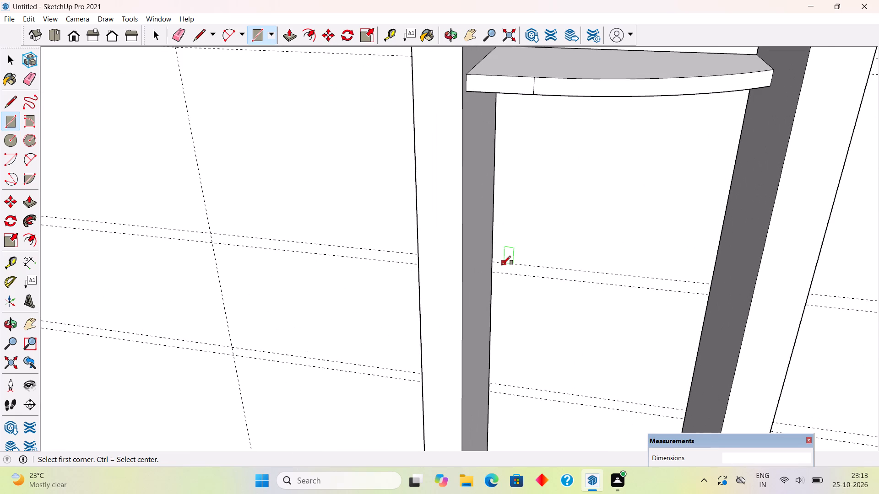
left_click(494, 262)
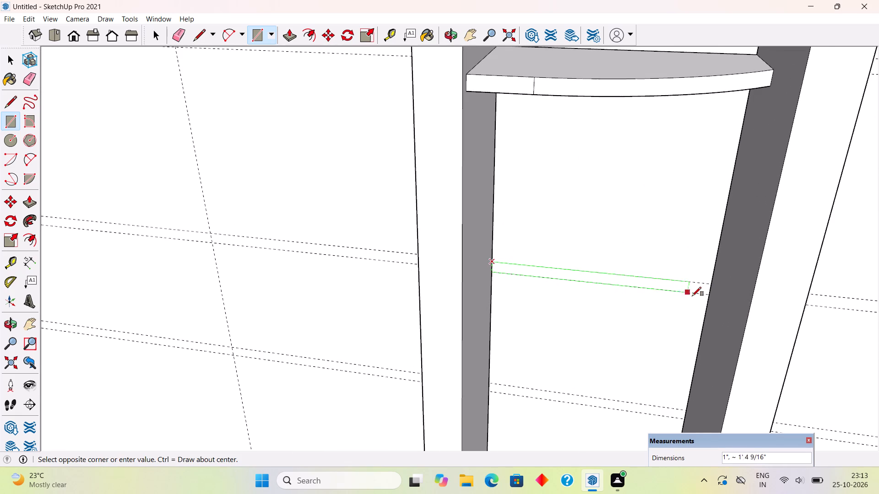
left_click(708, 297)
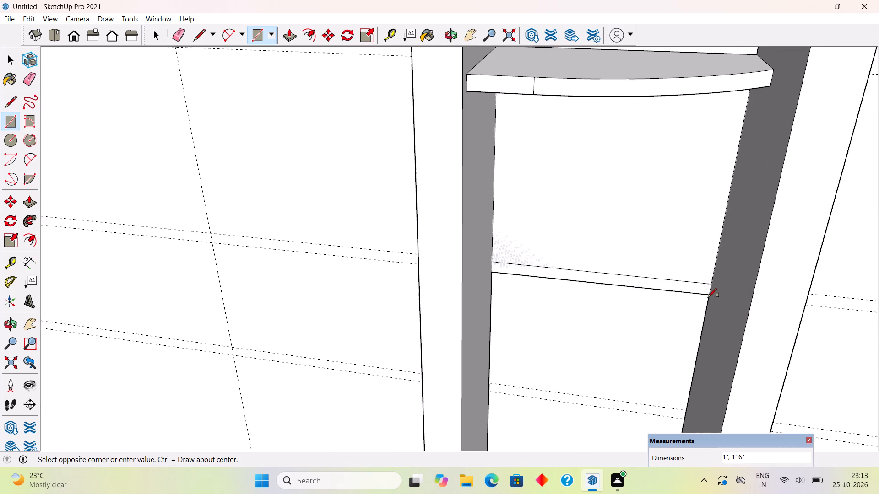
key("p")
left_click(668, 284)
scroll(724, 285, "down", 3)
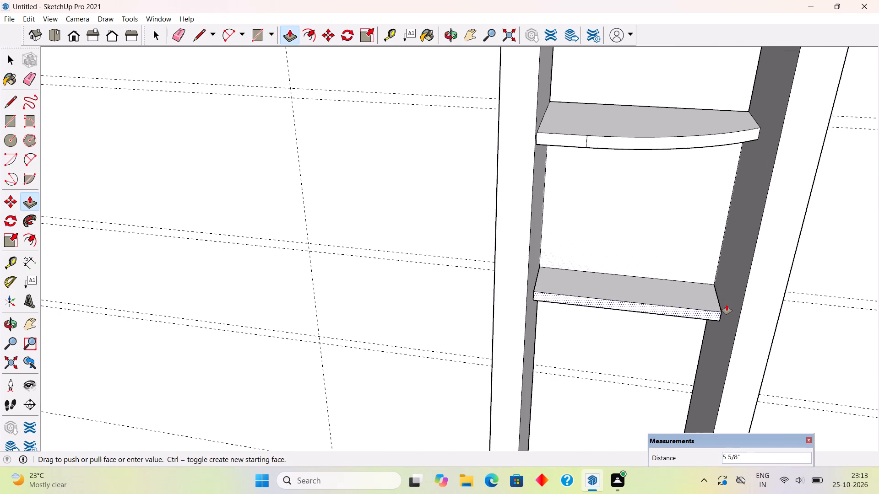
type("11\"")
key("Return")
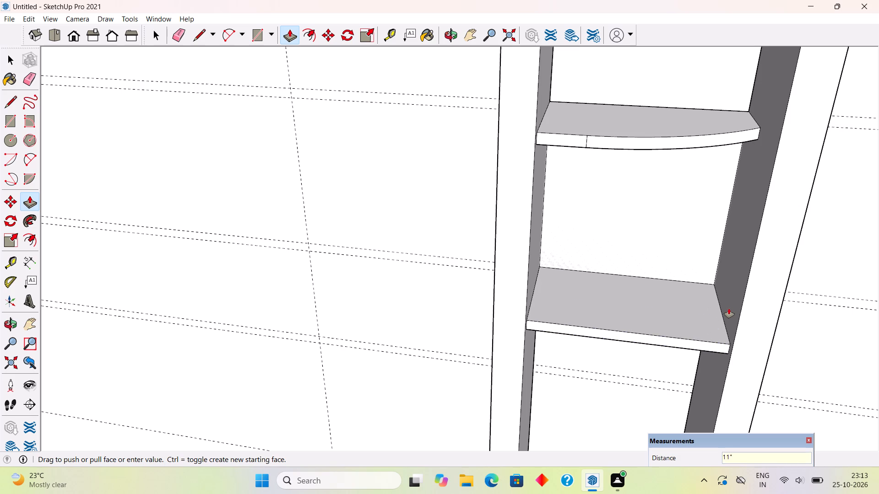
Delete the surplus face on the wall between the rounded top shelf and the new second shelf.
middle_click_drag(725, 322, 717, 381)
scroll(717, 381, "down", 4)
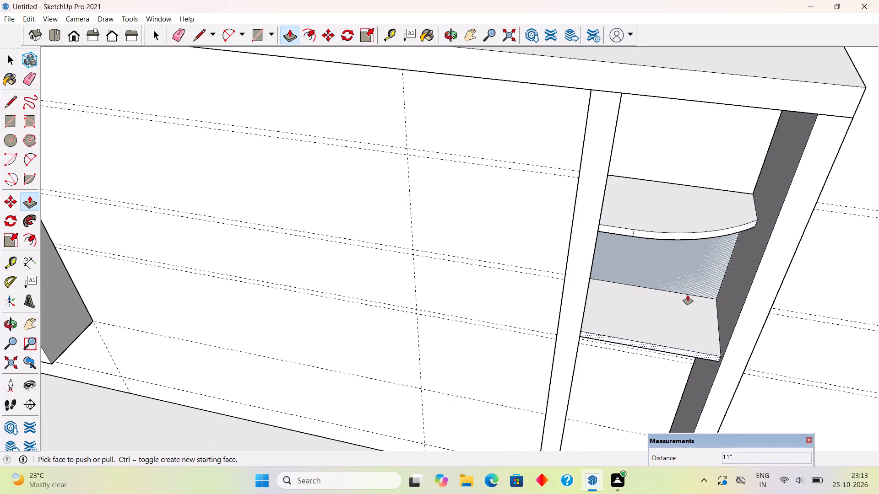
key("space")
left_click(687, 283)
key("Delete")
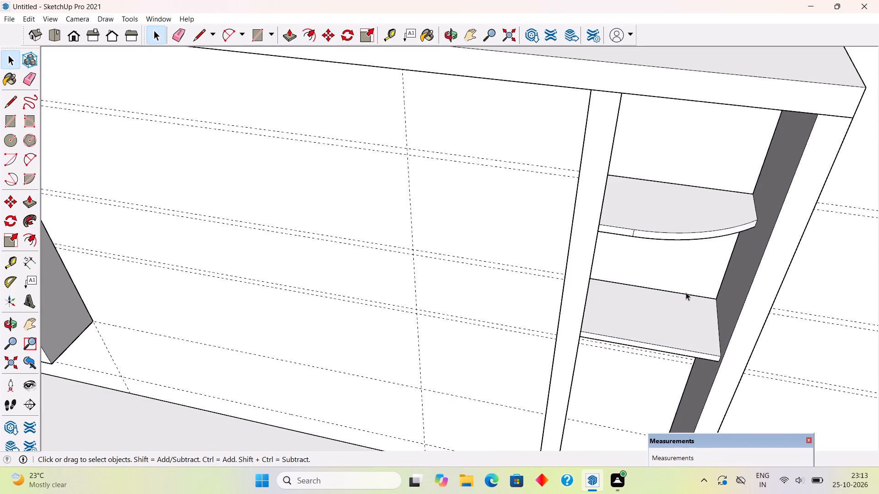
Round the second shelf's front corner with an arc of about 1' 5" chord ending at its rear corner, pushing the corner piece away.
key("a")
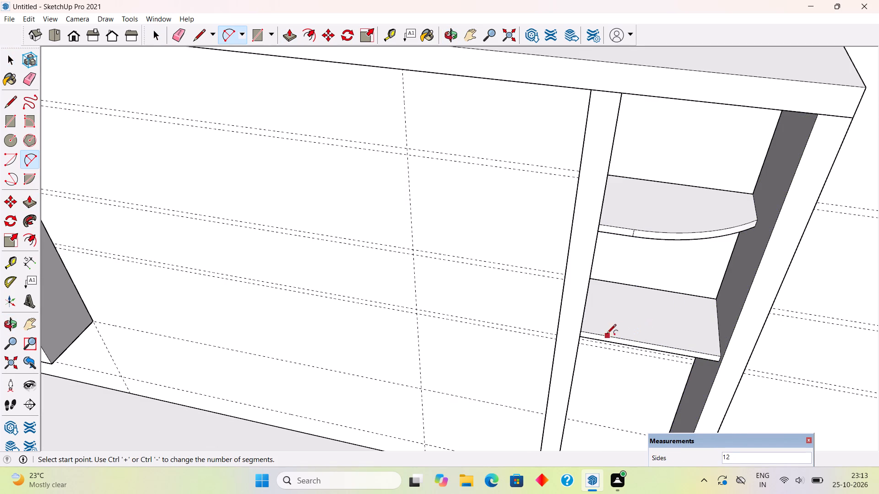
left_click(620, 338)
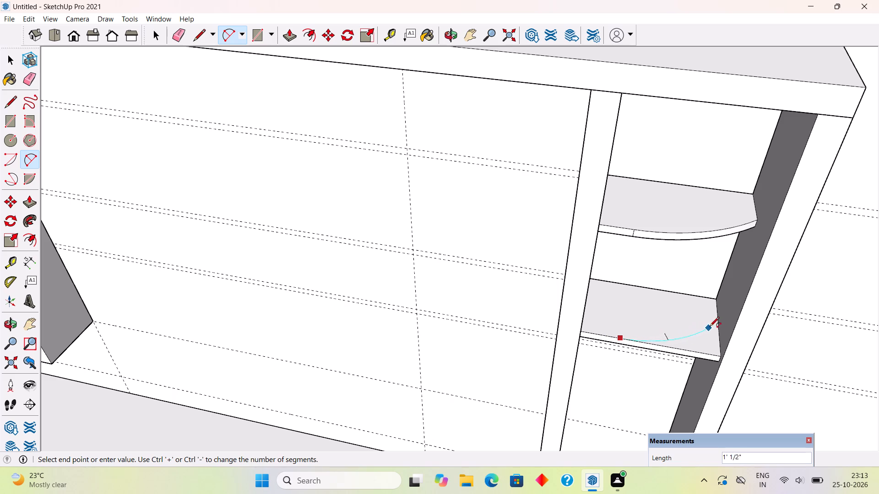
left_click(718, 299)
left_click(718, 299)
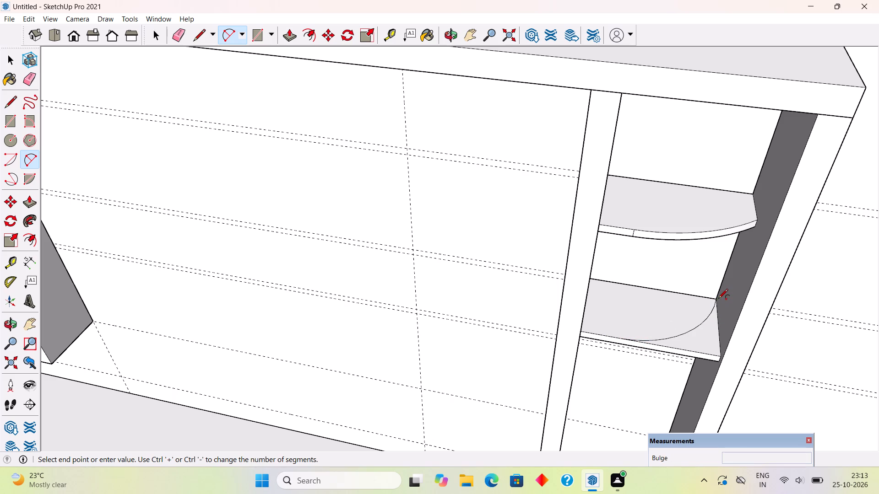
key("p")
left_click_drag(706, 337, 702, 349)
key("space")
Review the whole wall unit and its two rounded end shelves from several angles.
middle_click_drag(705, 318, 726, 214)
scroll(723, 238, "down", 6)
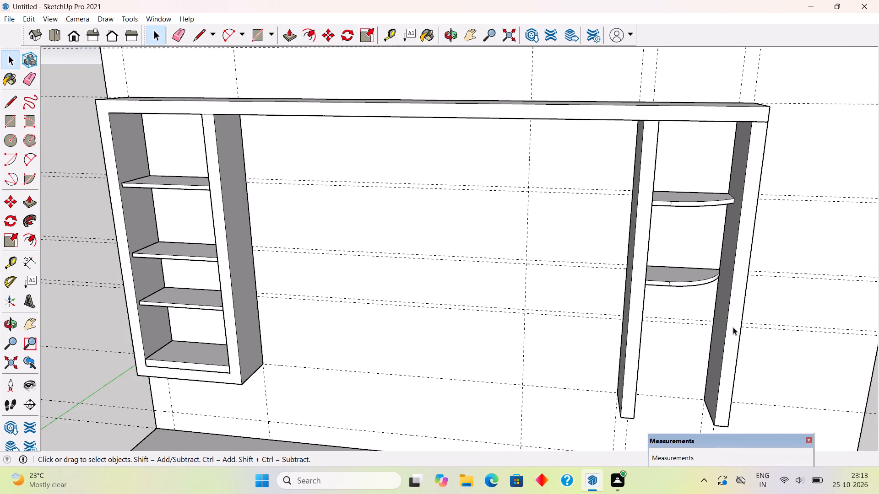
scroll(733, 327, "up", 1)
middle_click_drag(733, 326, 744, 290)
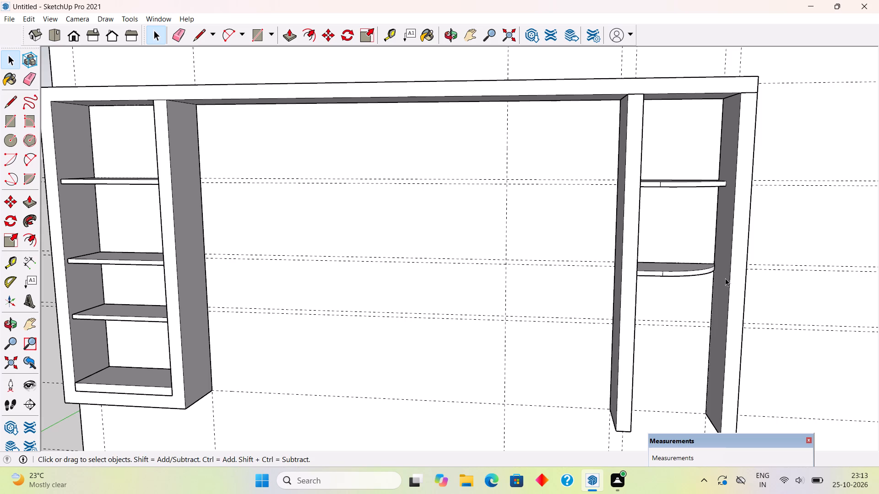
middle_click_drag(719, 287, 695, 365)
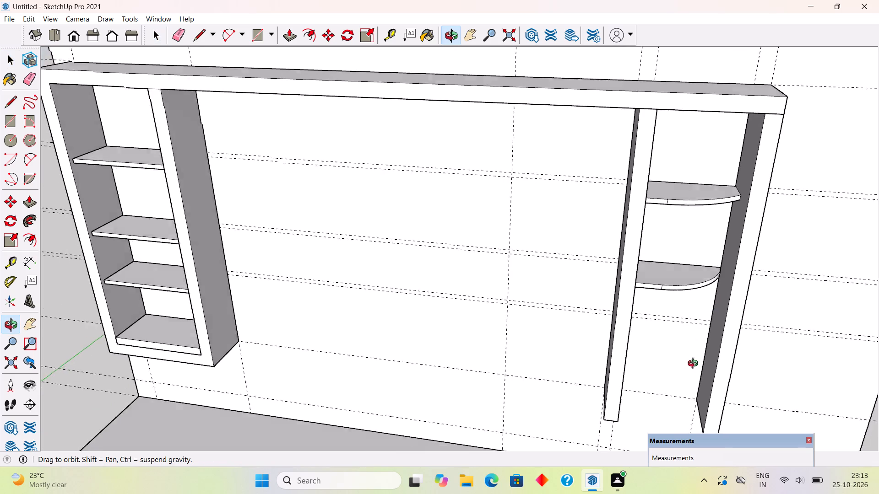
middle_click_drag(695, 365, 726, 378)
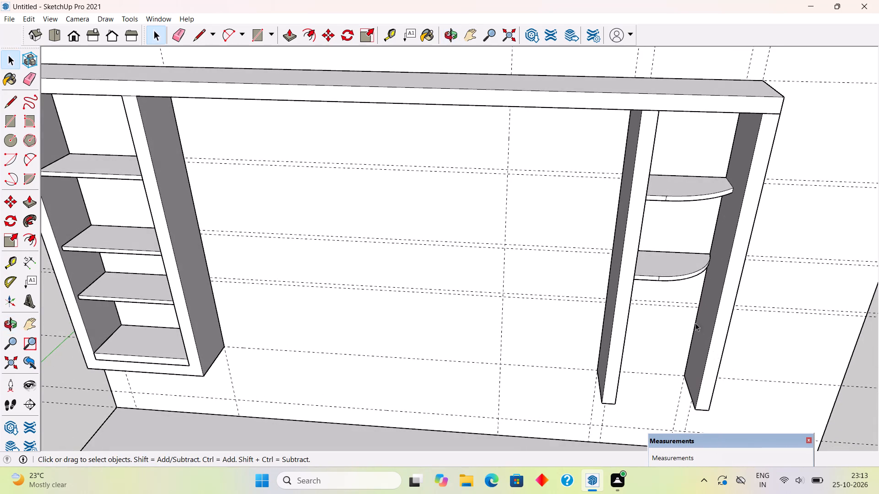
Draw a 1" by 1' 6" rectangle on the wall between the end uprights, along the lowest pair of shelf guides.
scroll(787, 232, "up", 4)
middle_click_drag(710, 284, 710, 190)
scroll(667, 349, "up", 2)
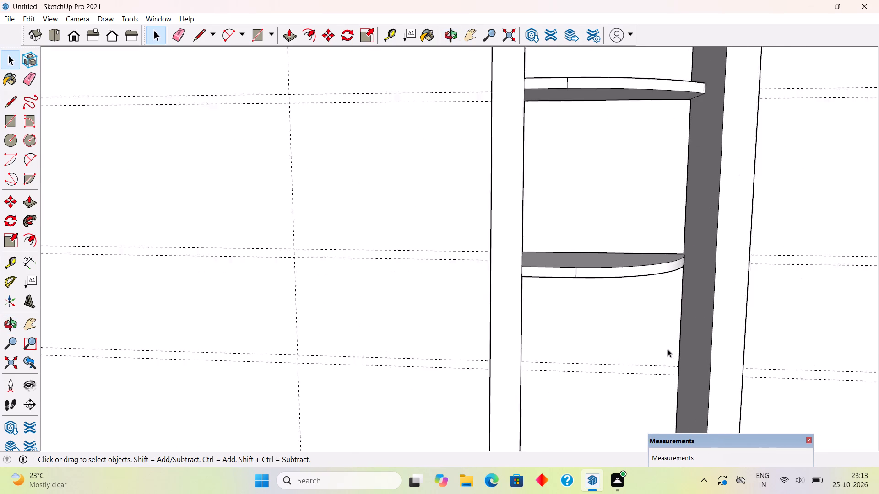
scroll(667, 349, "up", 2)
middle_click_drag(664, 336, 660, 342)
scroll(660, 342, "down", 3)
middle_click_drag(524, 383, 461, 347)
key("r")
left_click(564, 376)
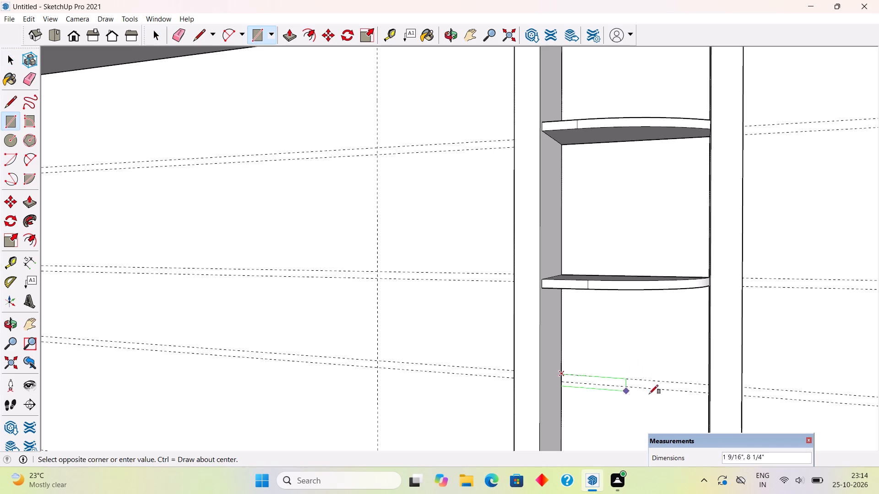
middle_click_drag(667, 393, 721, 384)
scroll(688, 386, "up", 3)
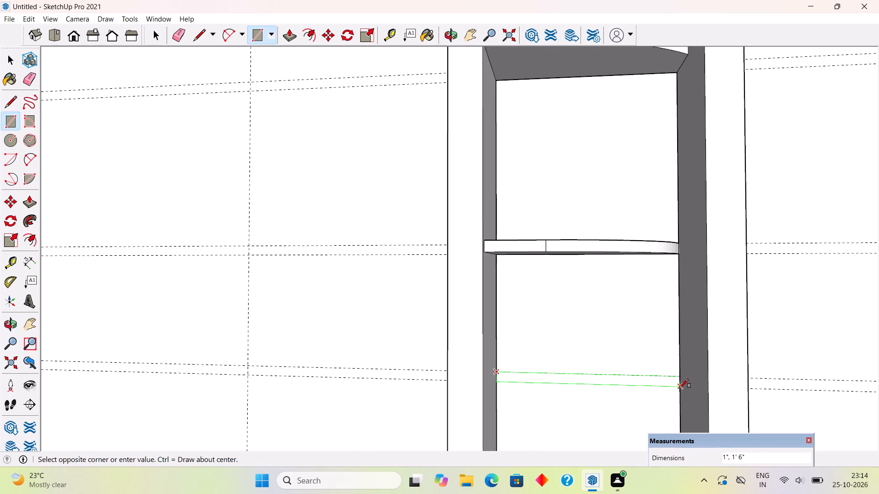
left_click(680, 388)
Delete the surplus wall face between the second shelf and the new rectangle.
key("space")
left_click(658, 361)
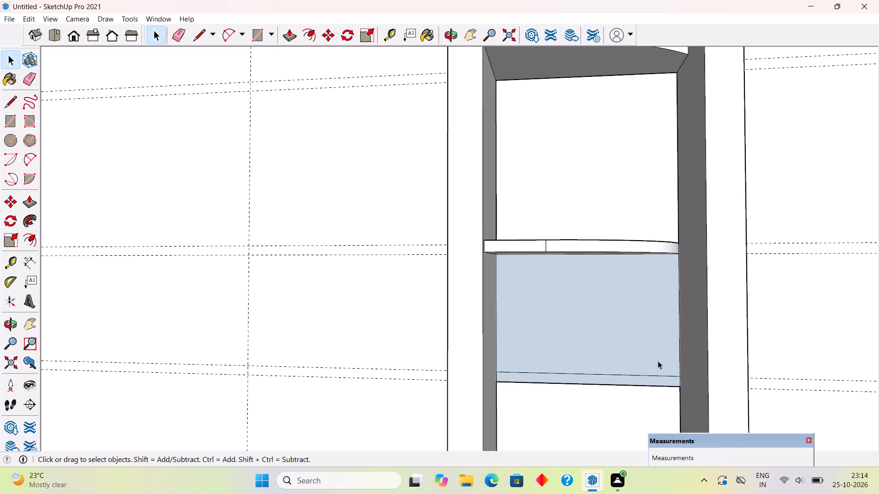
key("Delete")
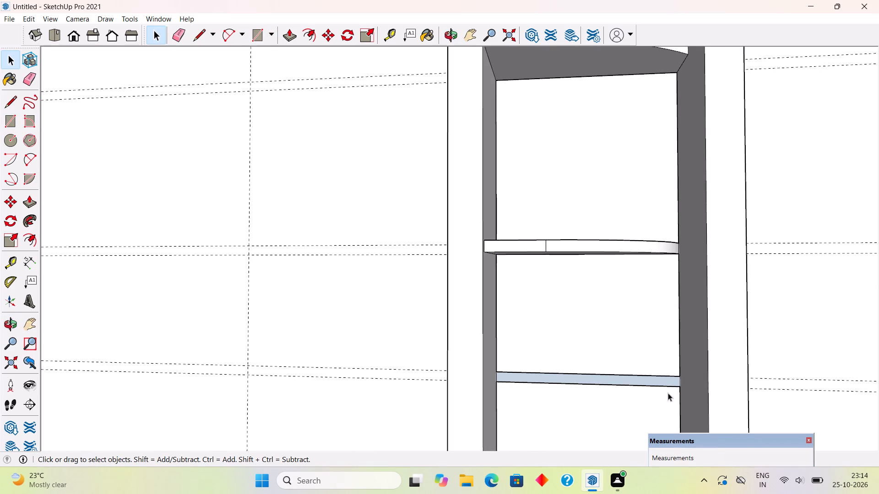
Extrude the lowest rectangle between the end uprights 11" out from the wall to form the third shelf.
key("p")
left_click(672, 383)
type("11\"")
key("Return")
Round the third shelf's front corner at the end upright with an arc of about 1' 4" chord, pushing the corner piece away through the shelf.
scroll(691, 396, "down", 10)
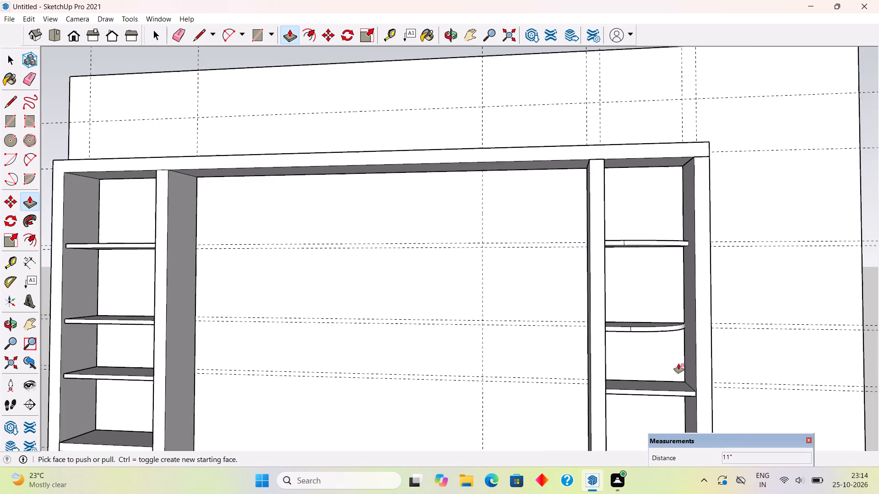
middle_click_drag(665, 323, 663, 360)
scroll(663, 360, "down", 8)
middle_click_drag(673, 360, 682, 405)
scroll(683, 409, "up", 3)
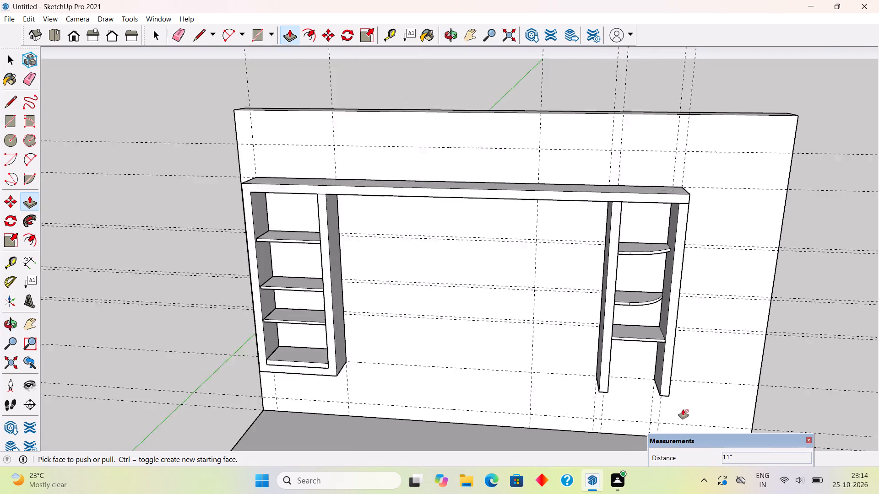
scroll(683, 409, "up", 10)
middle_click_drag(646, 304, 622, 423)
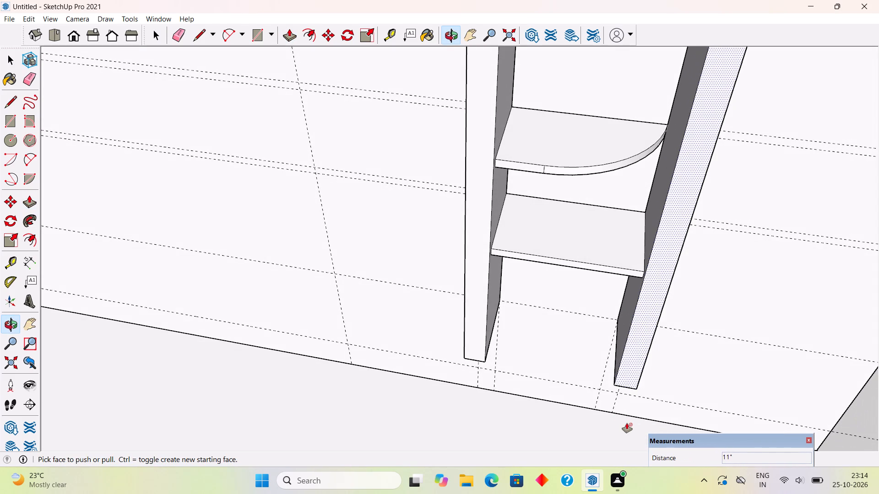
key("a")
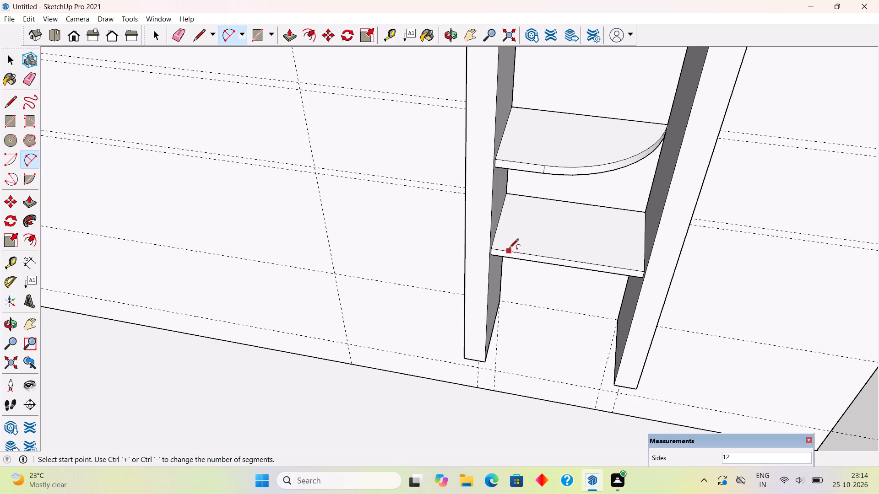
left_click(519, 252)
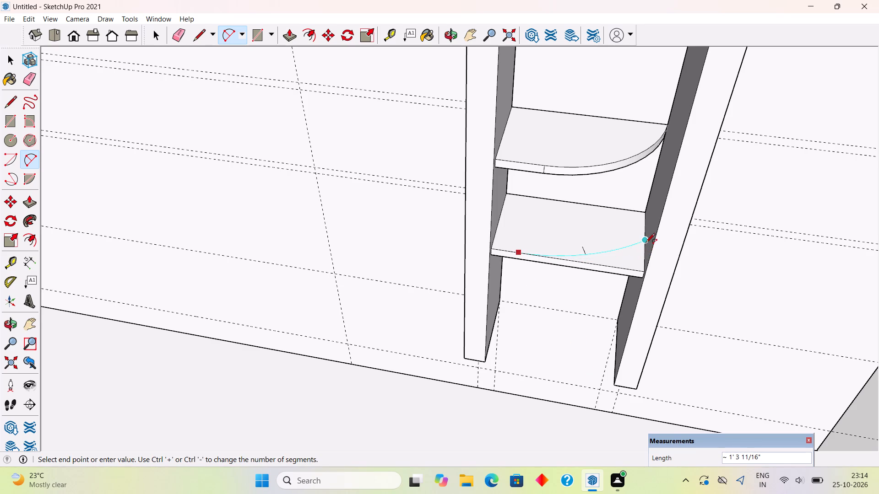
double_click(646, 243)
key("p")
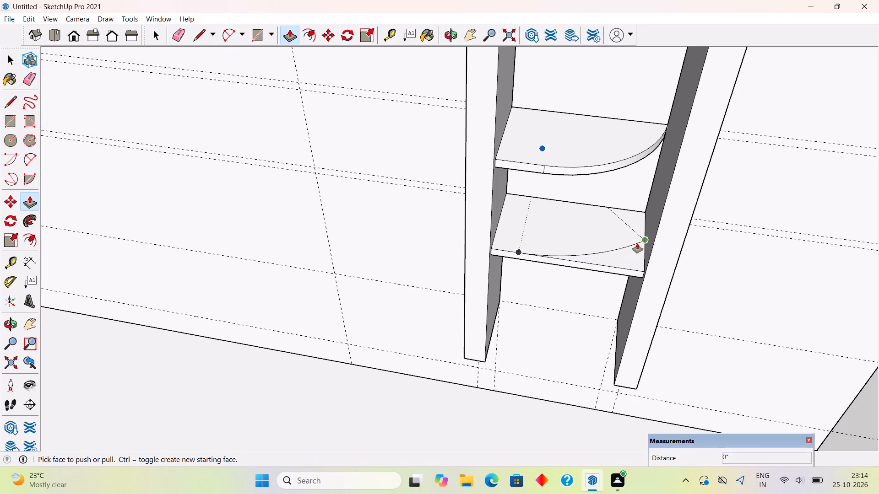
left_click_drag(630, 257, 633, 267)
key("space")
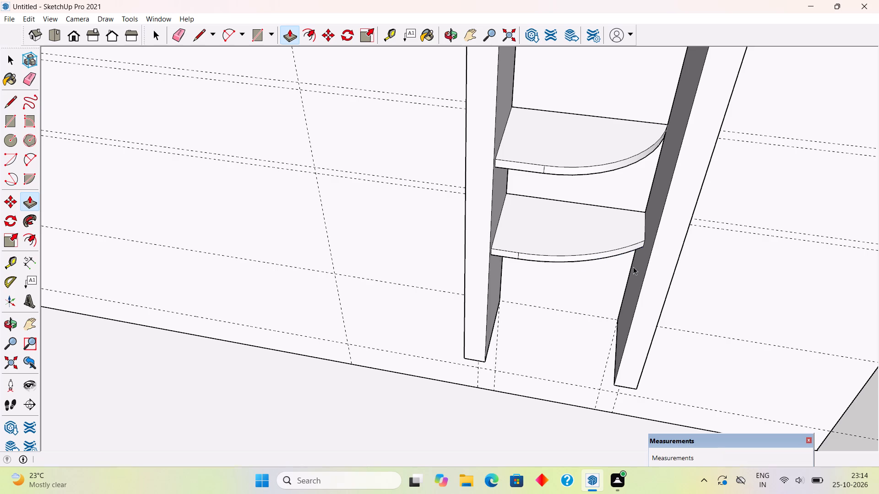
Add a horizontal guide on the wall 3" above the guide at the bottom of the end uprights.
scroll(643, 288, "down", 4)
scroll(675, 366, "up", 1)
middle_click_drag(674, 353, 676, 285)
middle_click_drag(640, 354, 685, 268)
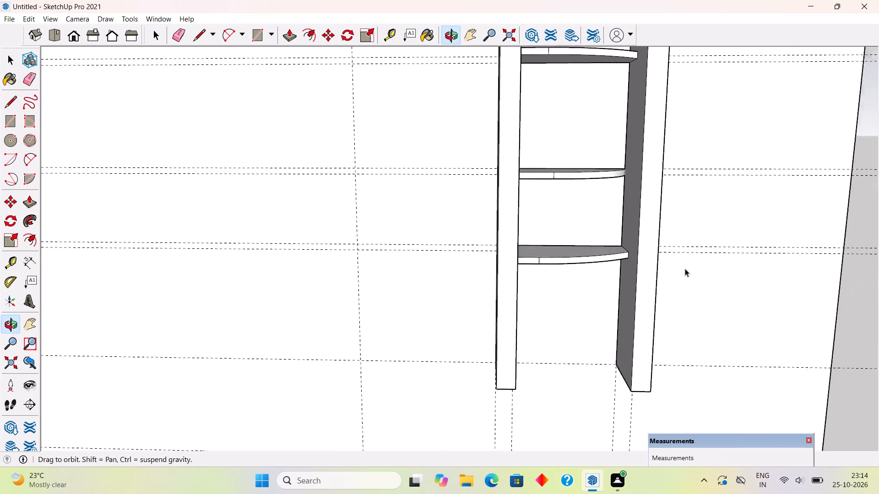
middle_click_drag(685, 268, 685, 269)
middle_click_drag(628, 360, 591, 338)
scroll(584, 337, "down", 5)
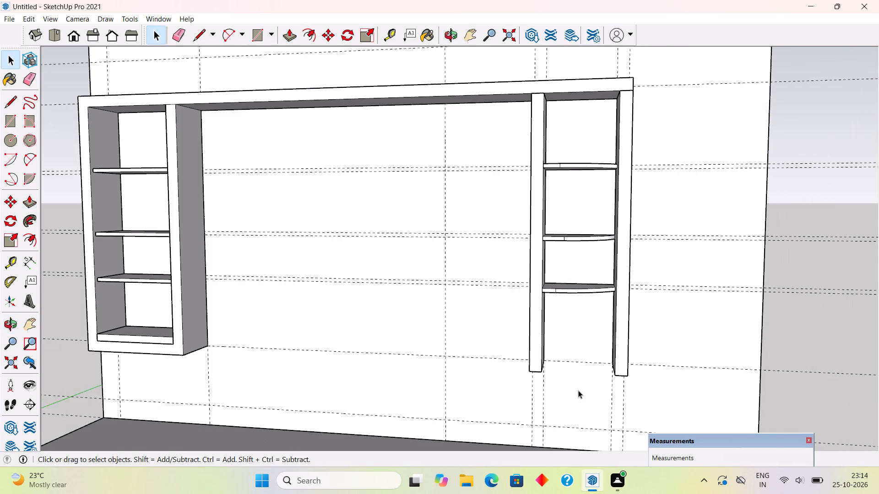
middle_click_drag(573, 364, 567, 377)
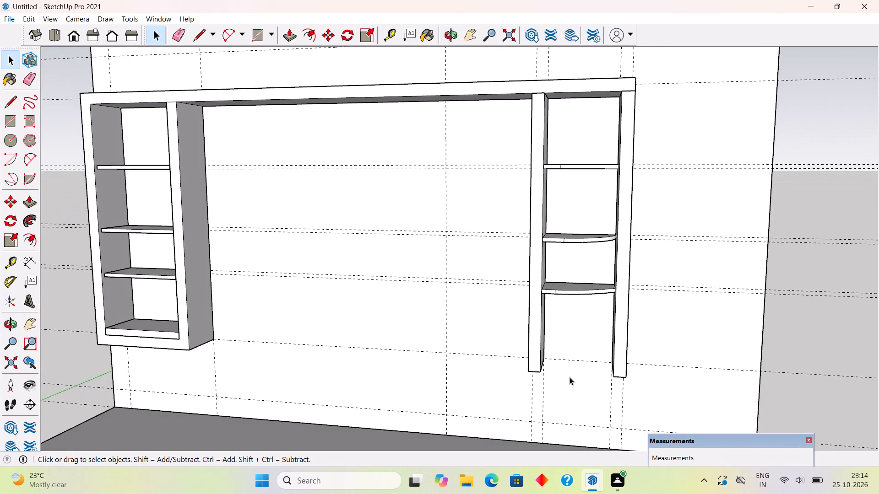
key("t")
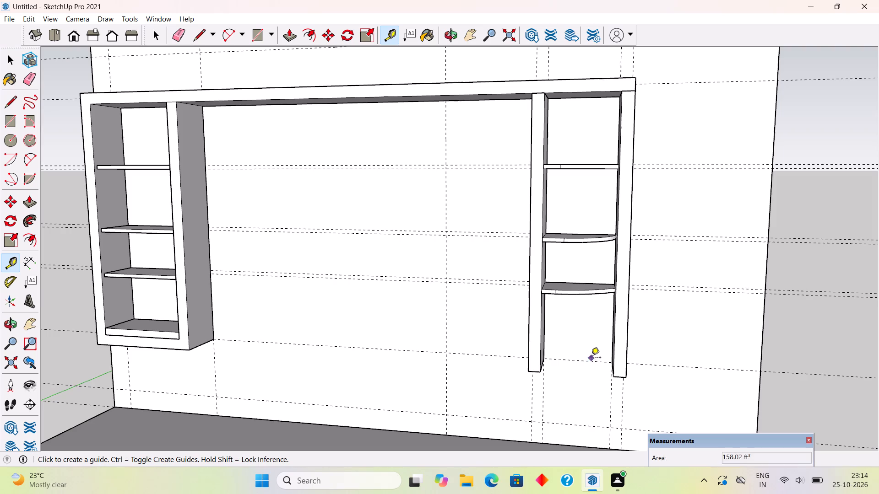
left_click(591, 360)
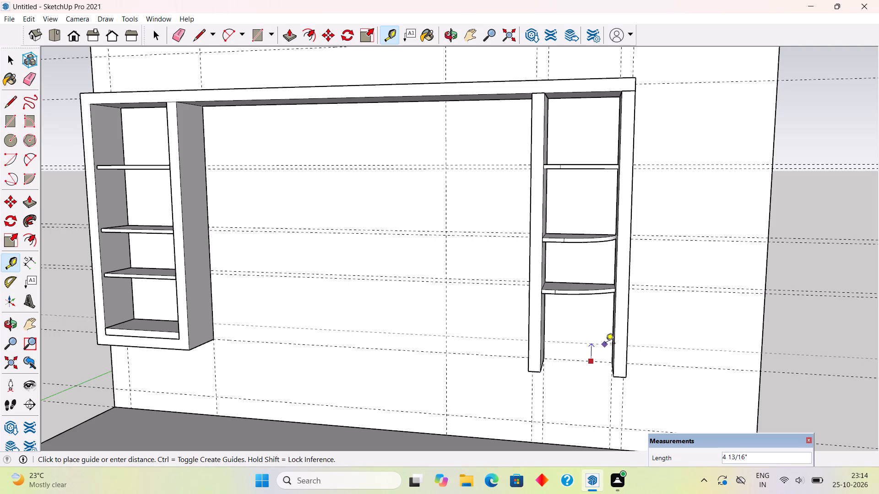
type("3\"")
key("Return")
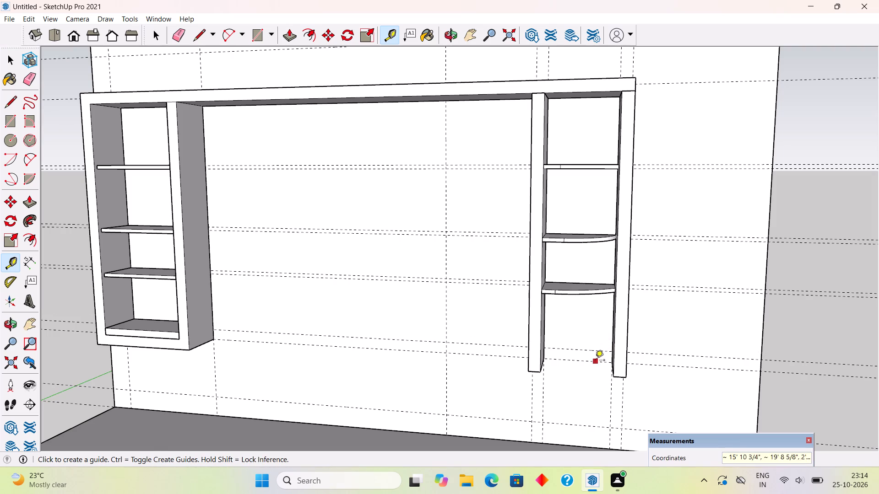
Draw a 3" by 1' 6" rectangle on the wall between the bottom ends of the end uprights.
key("r")
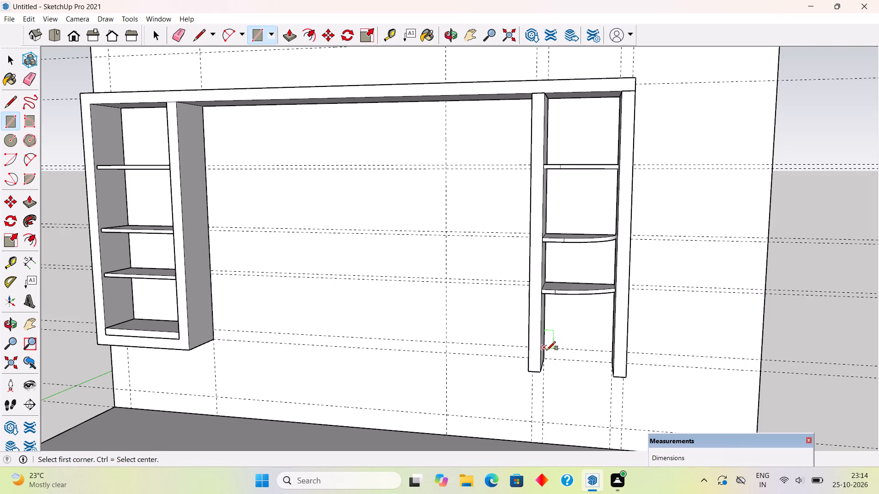
left_click(547, 350)
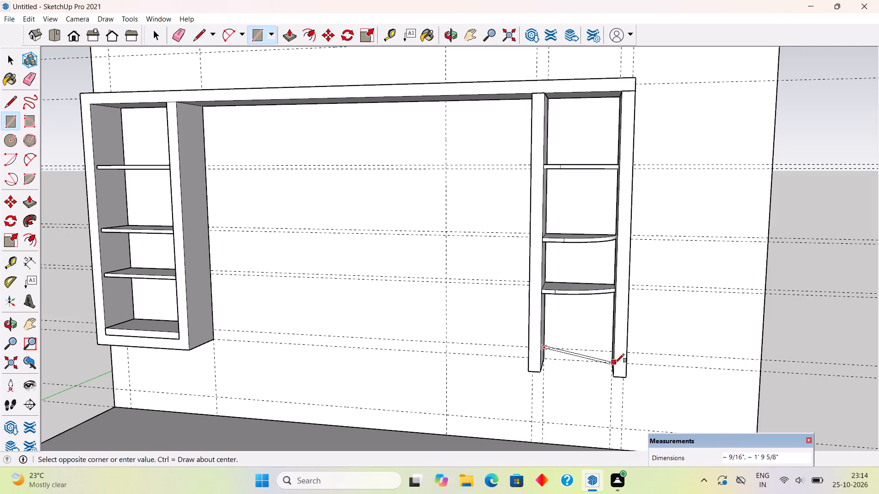
scroll(610, 366, "up", 10)
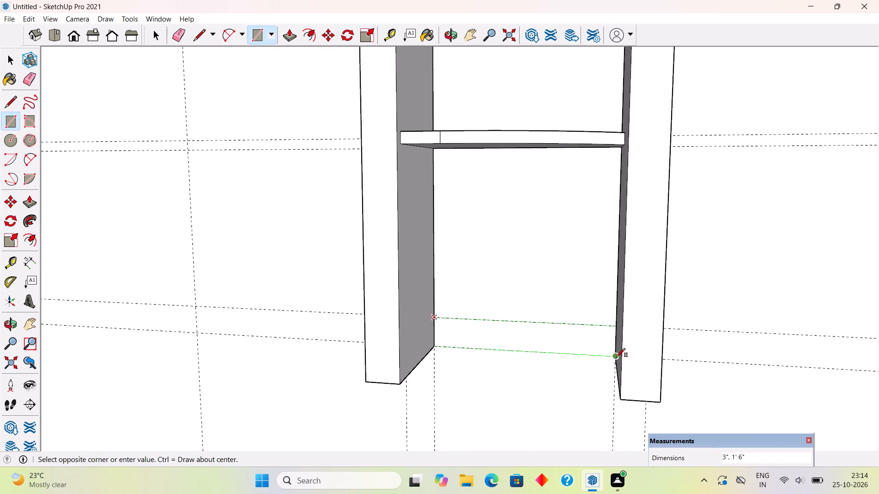
left_click(617, 357)
Delete the surplus wall face between the third rounded shelf and the bottom rectangle.
key("space")
left_click(589, 310)
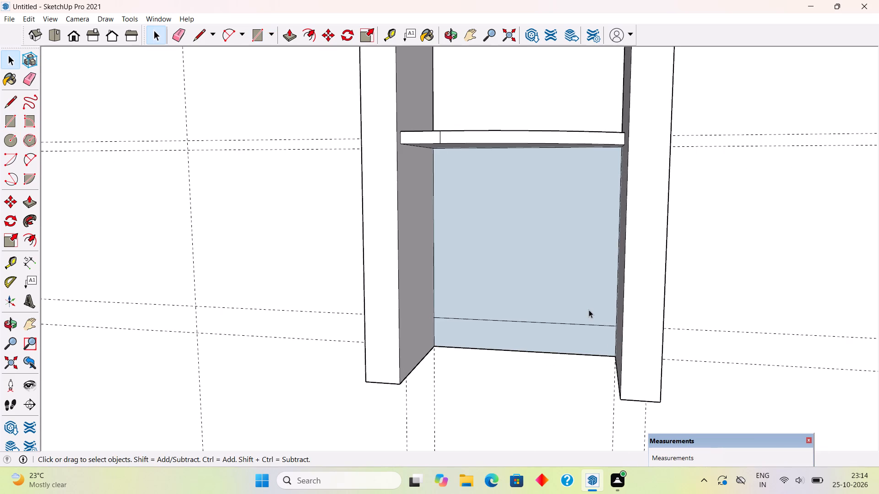
key("Delete")
Extrude the bottom rectangle out from the wall until it is flush with the front of the end uprights.
key("p")
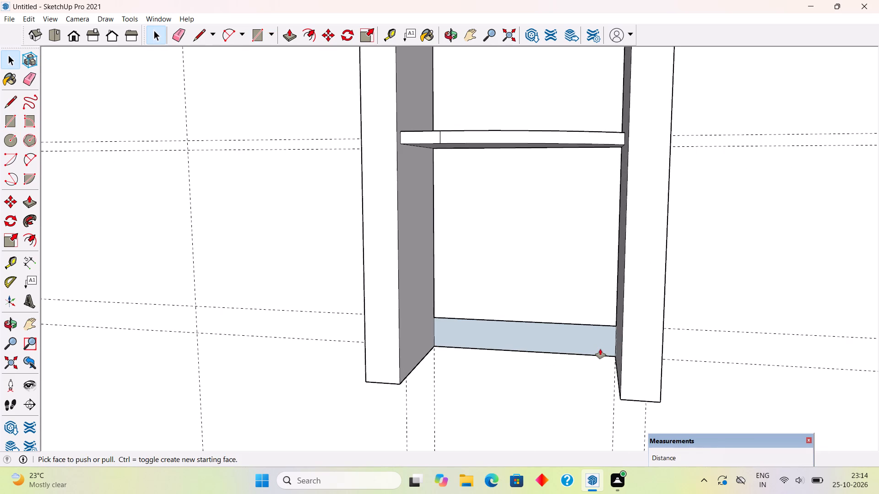
left_click(600, 349)
left_click(629, 369)
key("space")
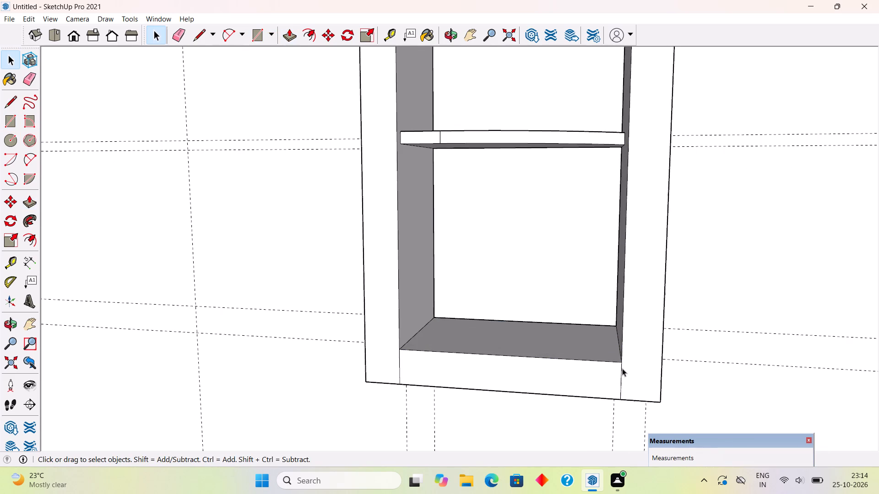
Group the end uprights together with their rounded shelves and the bottom board.
triple_click(615, 371)
left_click(615, 371)
right_click(615, 371)
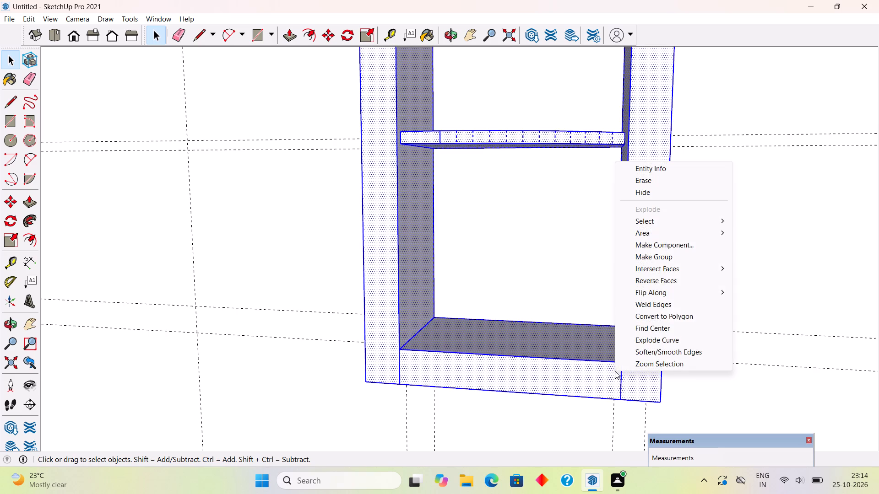
left_click(659, 257)
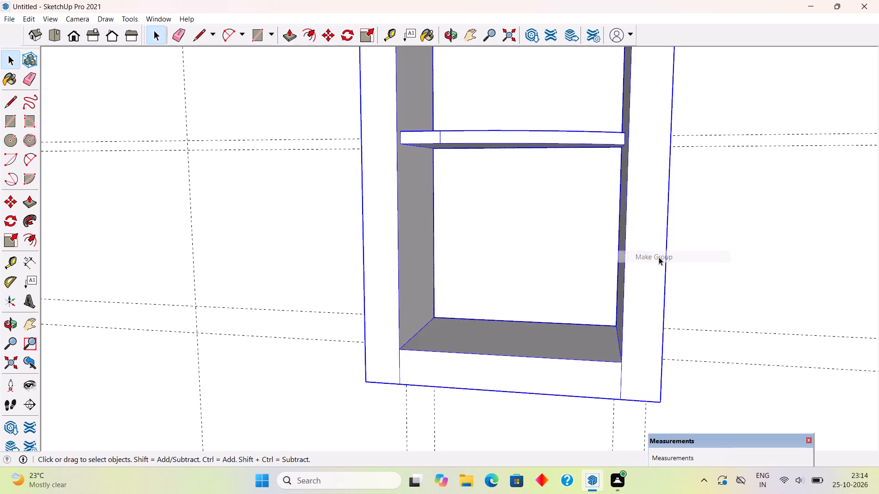
Inside the rounded-shelf unit's group, erase the two front seam edges where the bottom board meets the uprights.
scroll(659, 257, "down", 18)
scroll(659, 257, "down", 3)
left_click(777, 225)
middle_click_drag(599, 290, 704, 307)
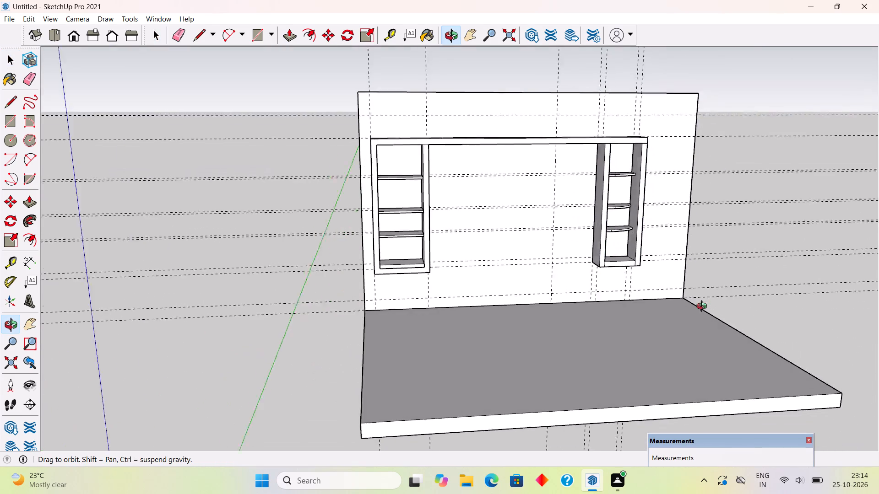
middle_click_drag(704, 307, 698, 274)
scroll(658, 297, "up", 2)
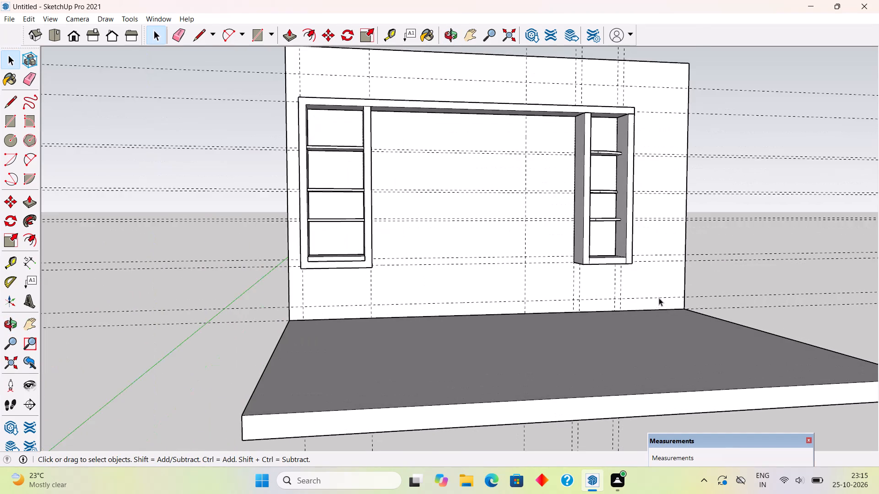
middle_click_drag(656, 298, 591, 381)
scroll(635, 276, "up", 4)
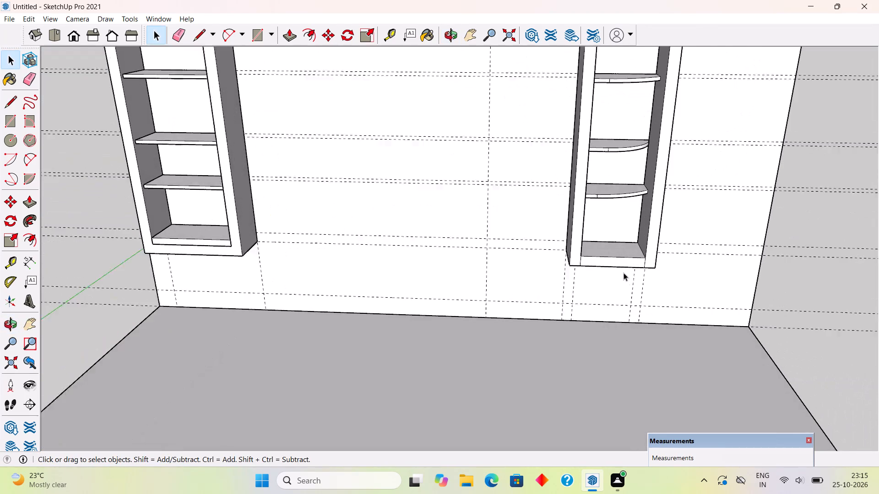
scroll(624, 273, "up", 4)
scroll(577, 261, "up", 3)
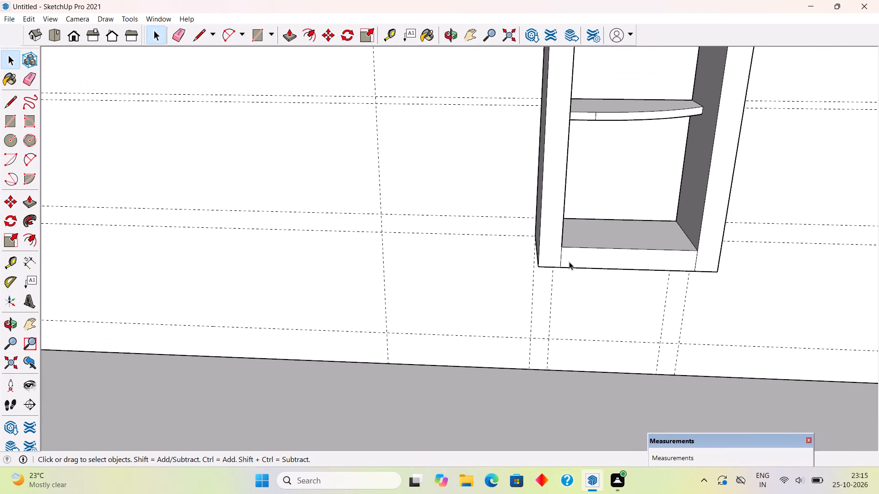
triple_click(559, 256)
left_click(559, 256)
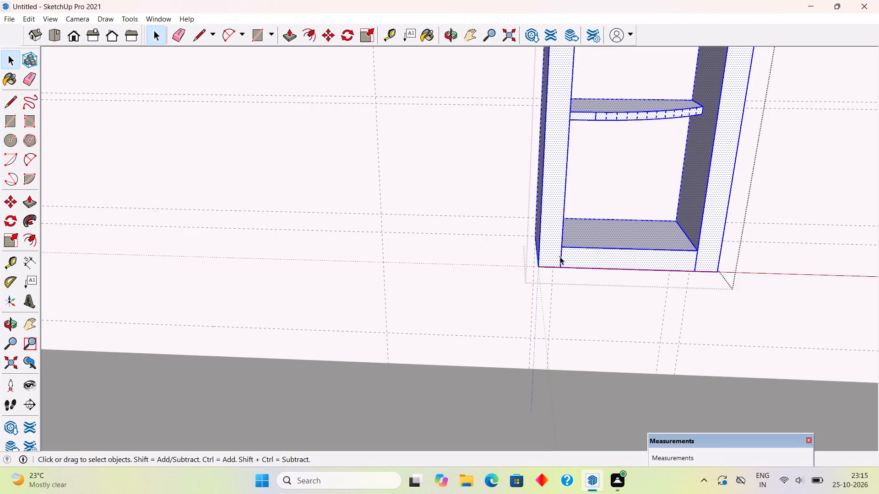
key("Delete")
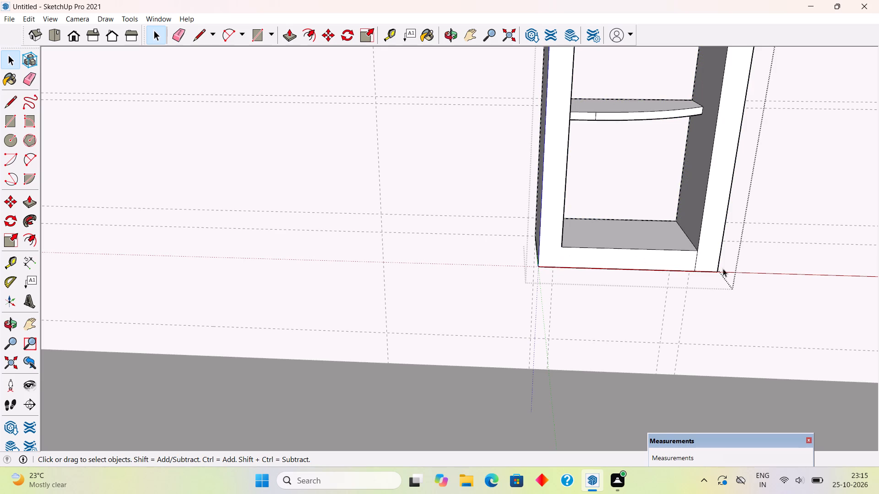
left_click(695, 263)
key("Delete")
Inside the shelved frame's group, erase the seam edge where the inner upright meets the long top beam, then close the group.
scroll(698, 292, "down", 4)
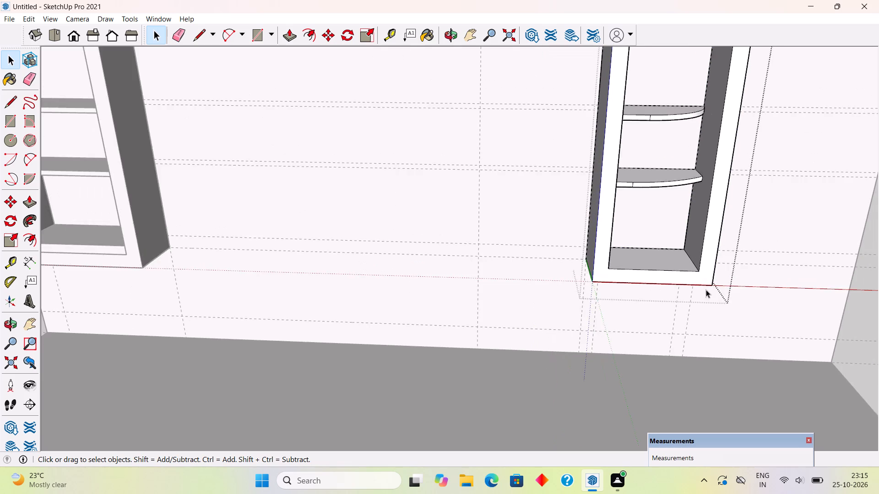
scroll(705, 289, "down", 4)
scroll(707, 209, "down", 6)
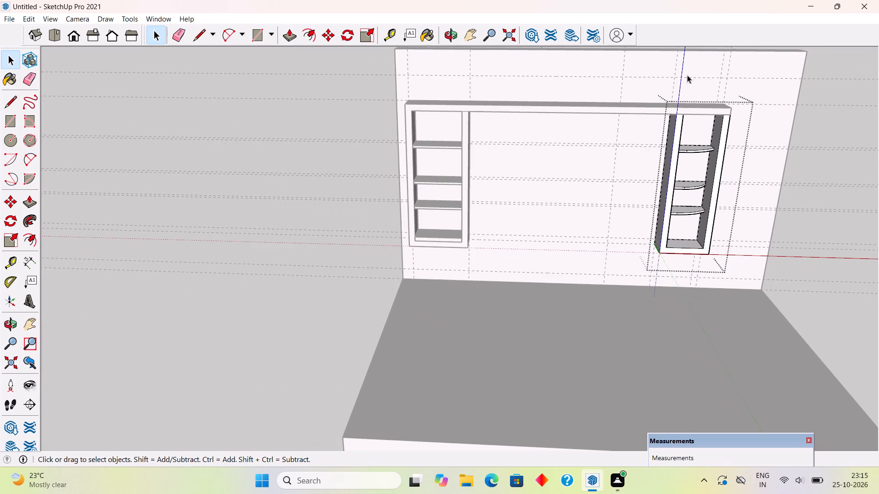
scroll(444, 123, "up", 2)
triple_click(468, 107)
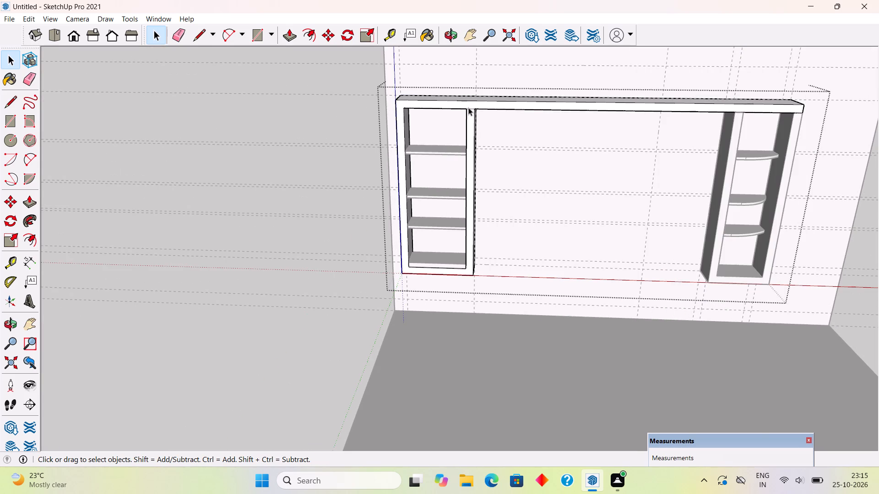
left_click(468, 107)
scroll(468, 111, "up", 4)
left_click(470, 107)
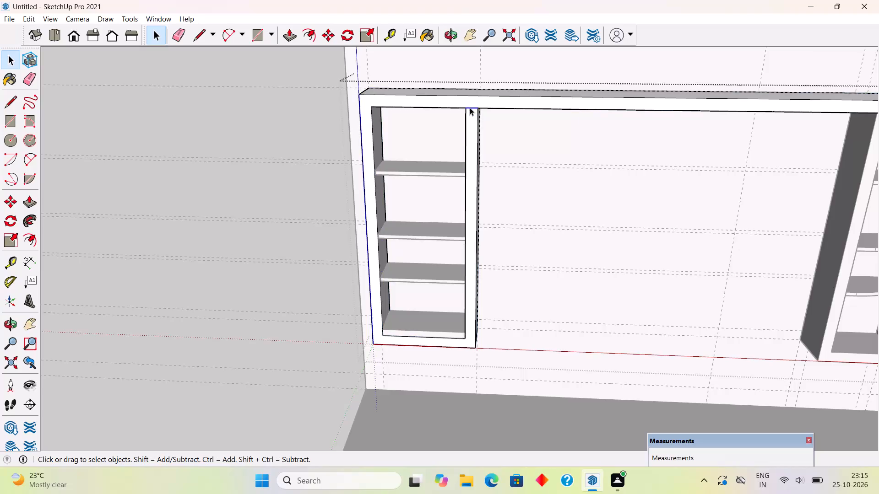
key("Delete")
scroll(470, 107, "down", 4)
left_click(354, 130)
Draw a rectangle covering the bottom board's top face between the end uprights and extrude it up 2".
middle_click_drag(432, 174, 431, 126)
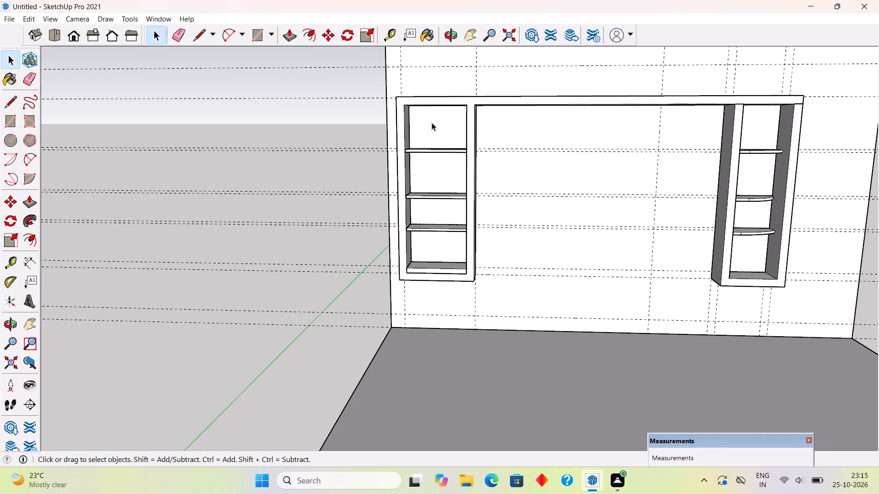
middle_click_drag(651, 226, 651, 302)
scroll(691, 290, "down", 3)
scroll(829, 297, "up", 7)
middle_click_drag(685, 315, 680, 317)
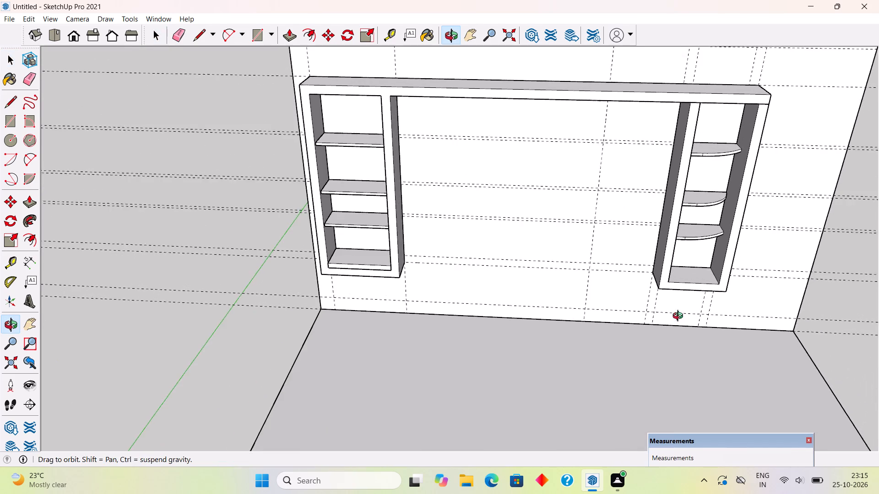
middle_click_drag(680, 317, 601, 335)
scroll(872, 379, "up", 9)
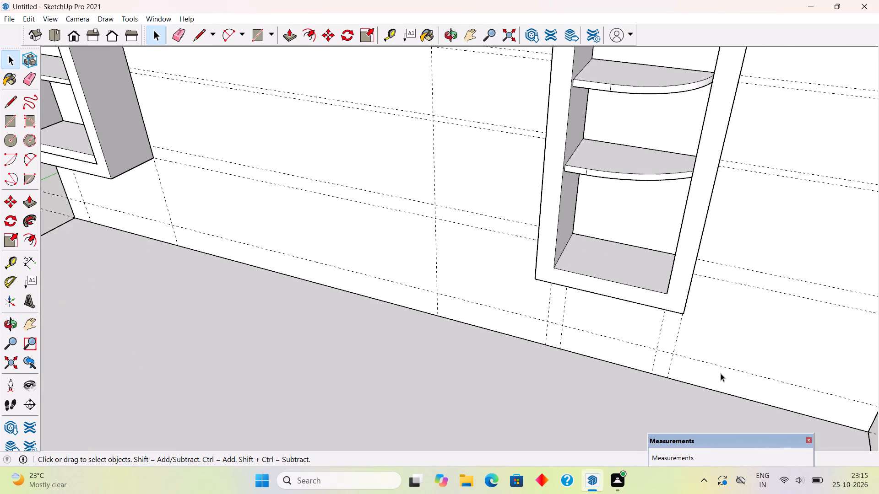
key("r")
left_click(577, 235)
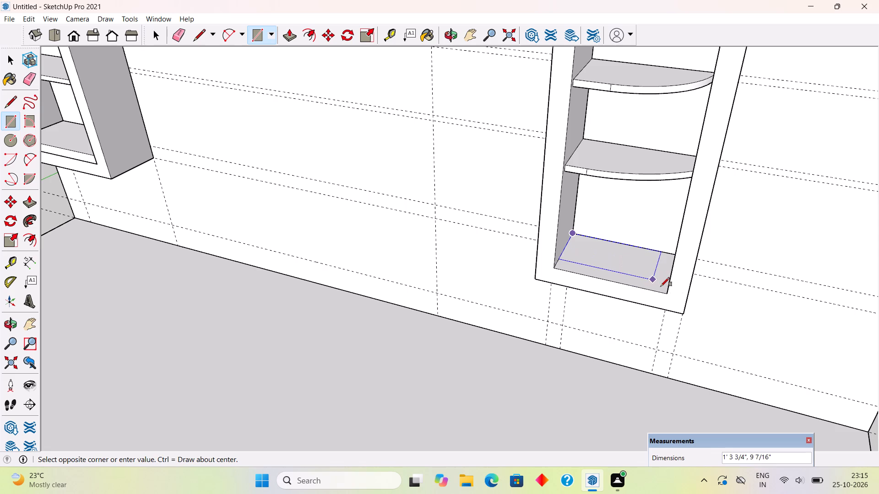
left_click(667, 295)
key("p")
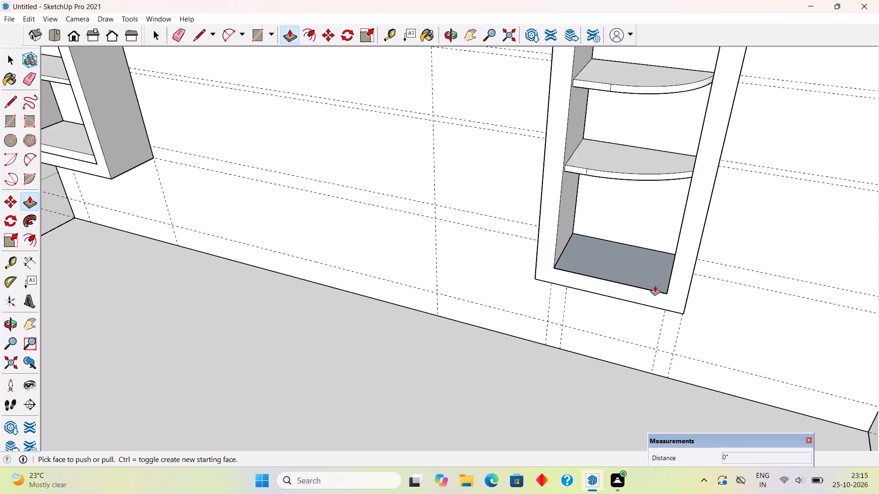
left_click(655, 285)
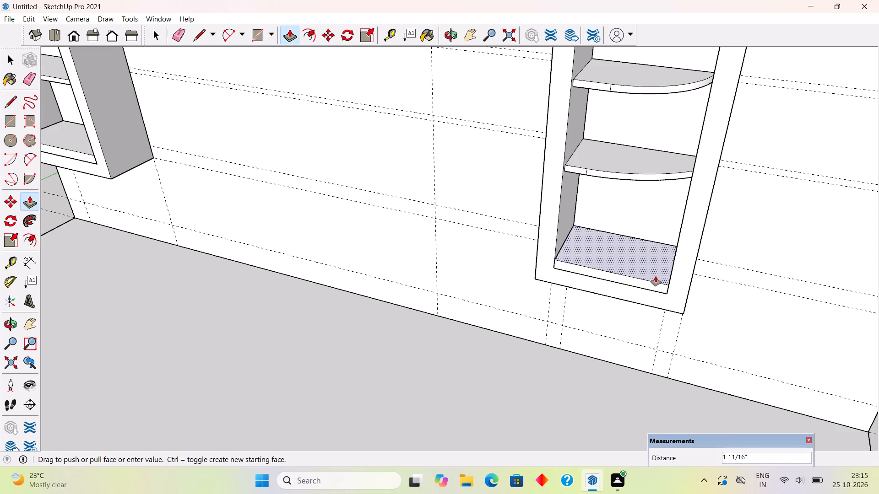
type("2\"")
key("Return")
Make the 2" thick board at the bottom of the rounded-shelf unit a separate group.
key("space")
triple_click(656, 276)
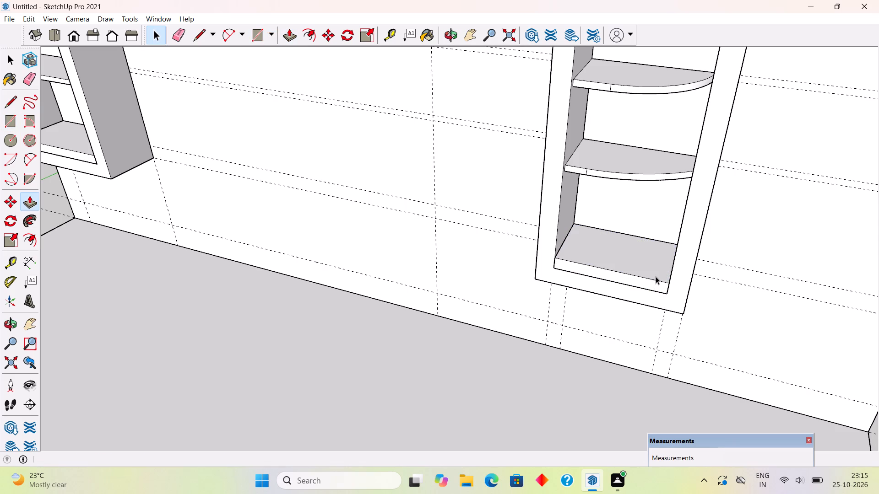
right_click(656, 276)
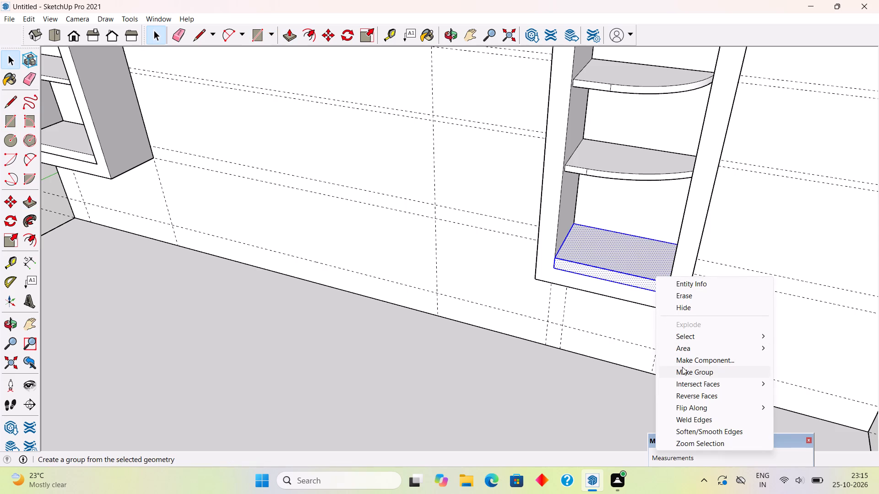
left_click(683, 370)
Draw an 8' by 1" rectangle on the back wall between the inner uprights, along the top shelf guides.
scroll(683, 372, "down", 6)
scroll(629, 253, "down", 5)
middle_click_drag(591, 309, 700, 192)
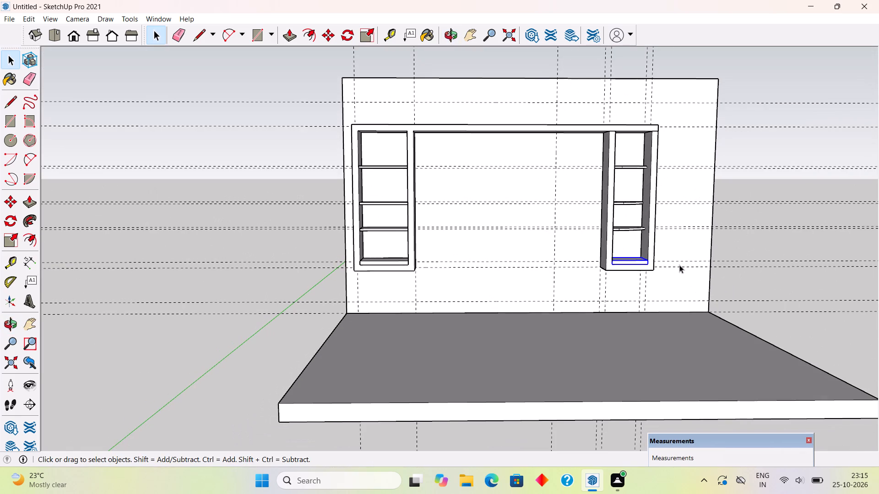
middle_click_drag(462, 191, 403, 180)
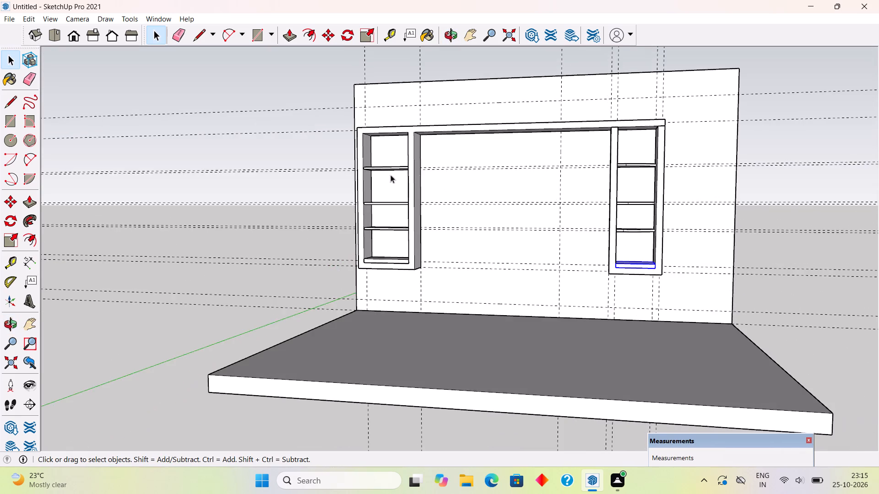
scroll(449, 174, "up", 7)
scroll(399, 160, "up", 2)
key("r")
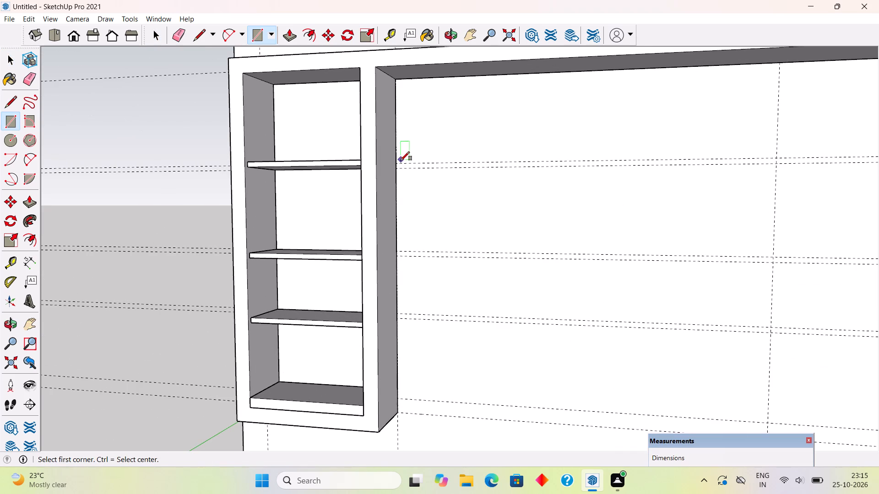
left_click(397, 164)
scroll(486, 166, "down", 4)
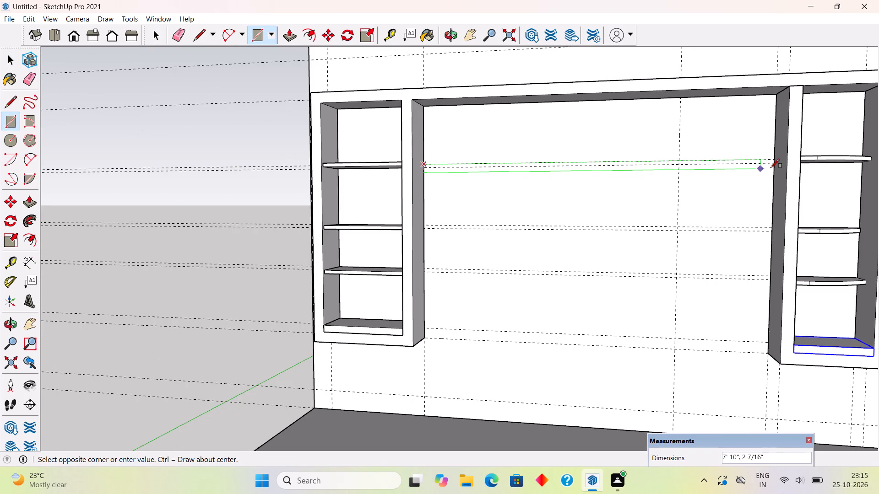
left_click(773, 164)
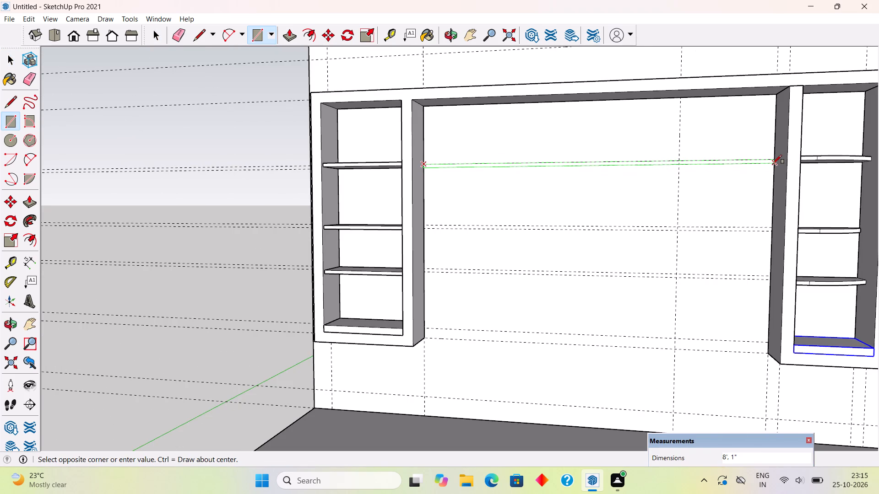
Extrude the thin rectangle between the inner uprights 11" out from the wall.
key("p")
left_click(771, 159)
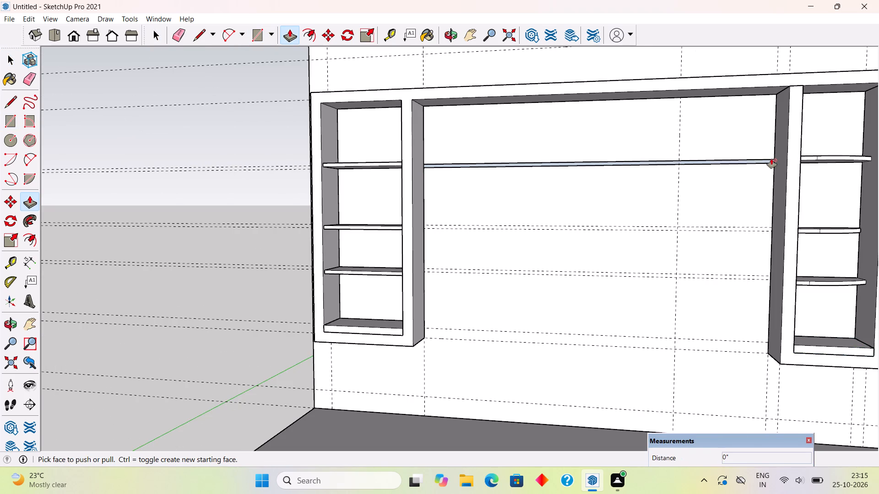
left_click(764, 162)
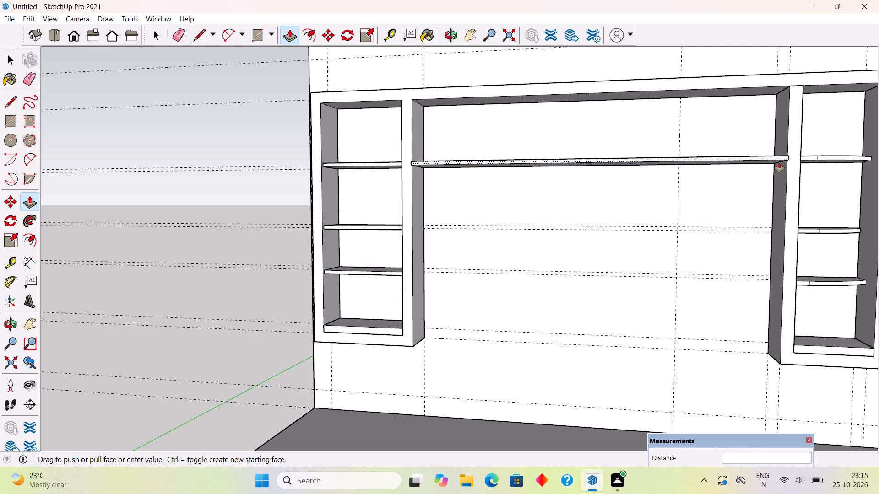
type("11\"")
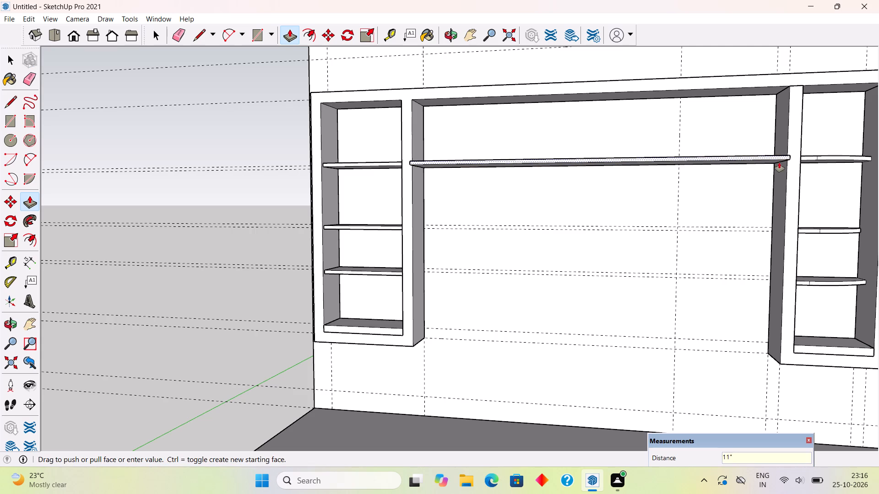
key("Return")
Make the long shelf spanning between the two shelving units a separate group.
key("space")
triple_click(775, 157)
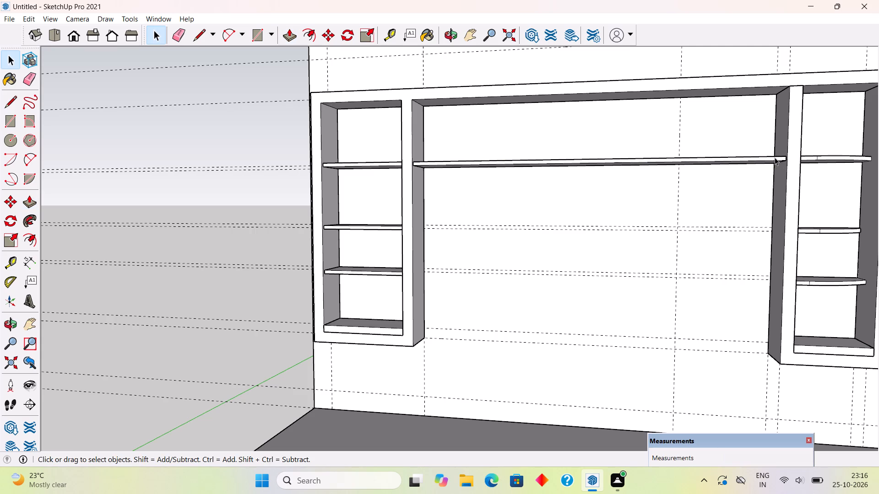
right_click(775, 157)
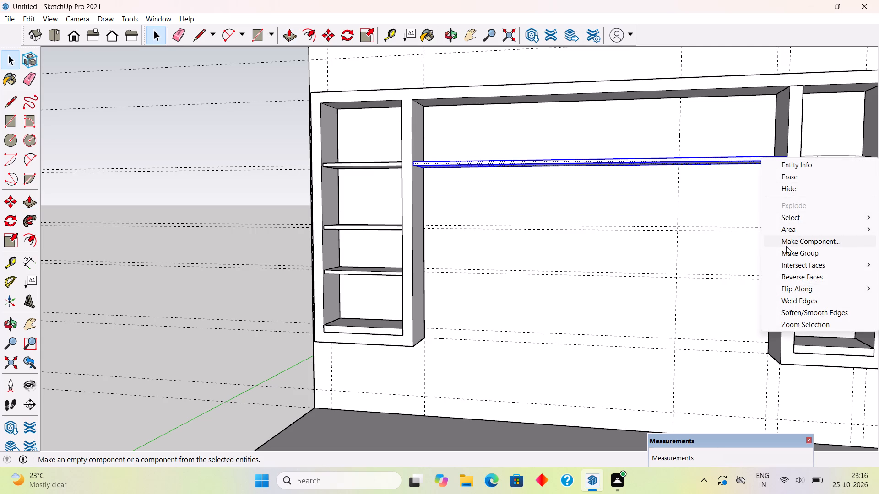
left_click(788, 252)
Examine the long middle shelf and how it meets the shelved frame and the rounded-shelf unit from several angles.
scroll(760, 252, "down", 5)
scroll(658, 220, "down", 5)
middle_click_drag(641, 237, 644, 253)
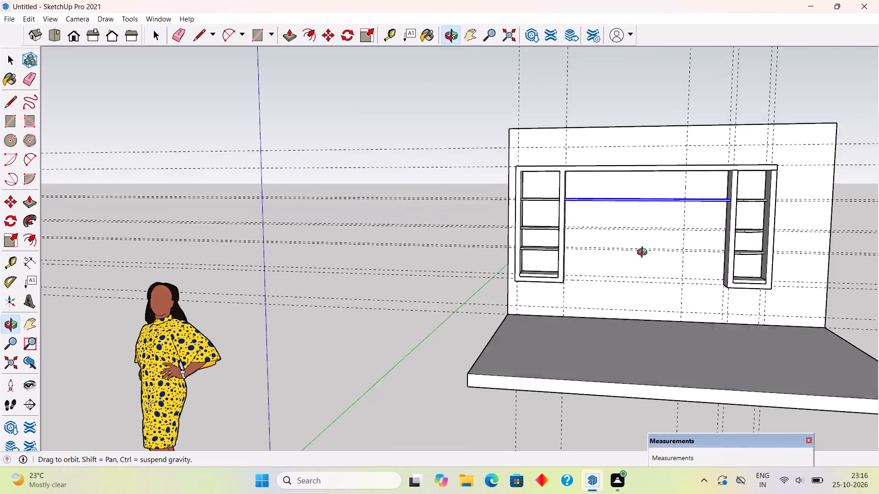
middle_click_drag(644, 253, 651, 274)
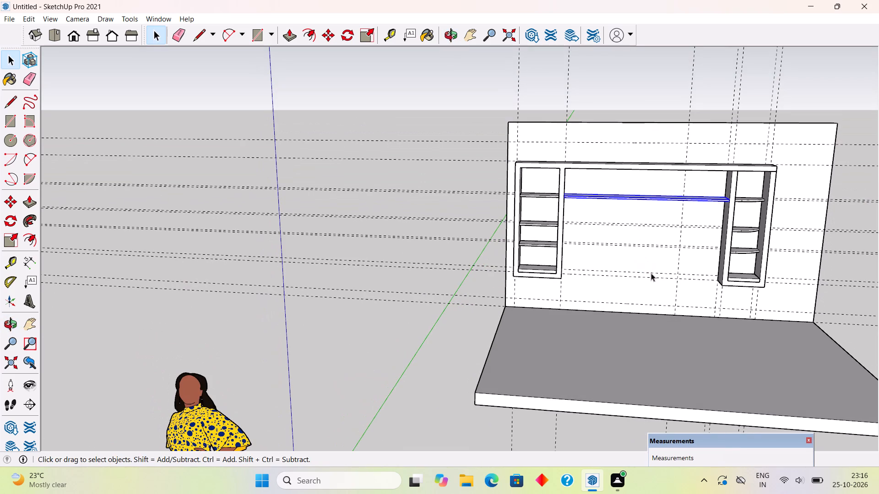
middle_click_drag(648, 269, 651, 208)
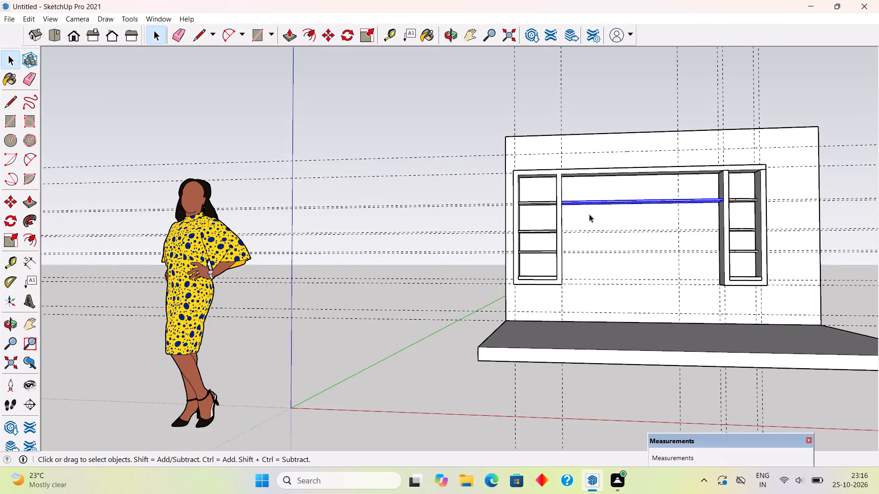
scroll(588, 215, "up", 2)
middle_click_drag(586, 216, 320, 311)
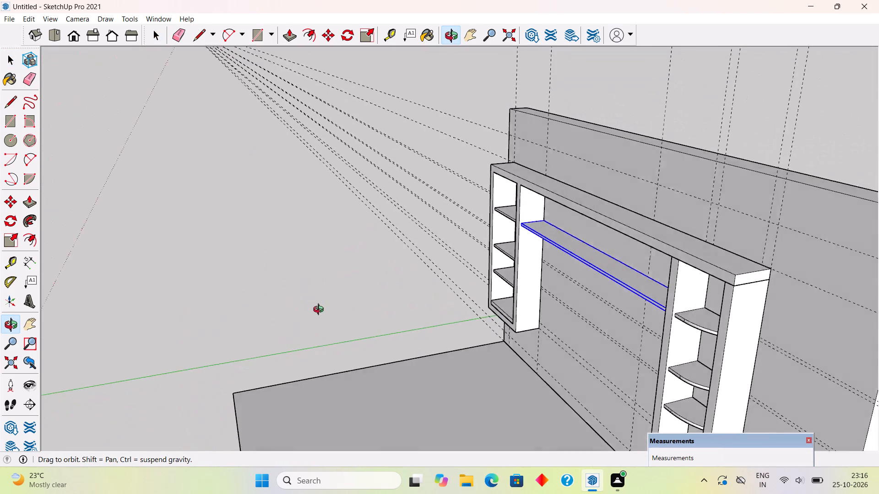
middle_click_drag(320, 311, 486, 301)
scroll(587, 257, "up", 1)
middle_click_drag(587, 257, 605, 222)
scroll(572, 177, "up", 2)
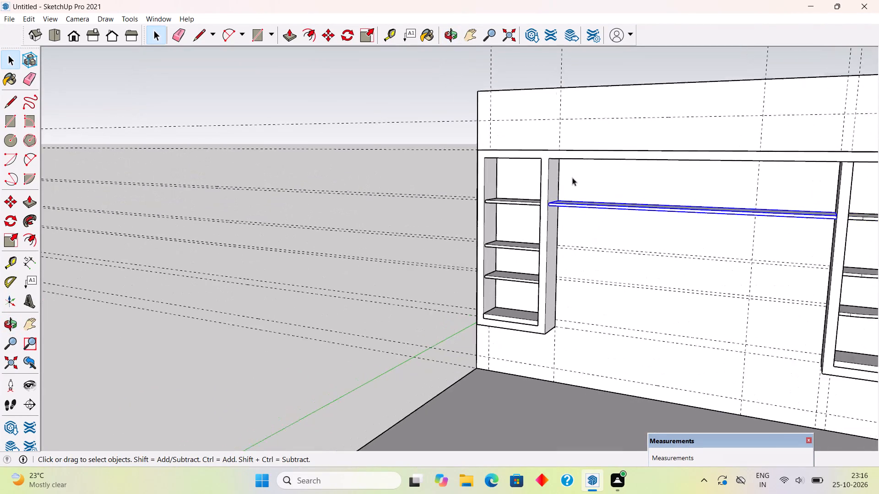
scroll(572, 177, "up", 1)
middle_click_drag(596, 202, 644, 177)
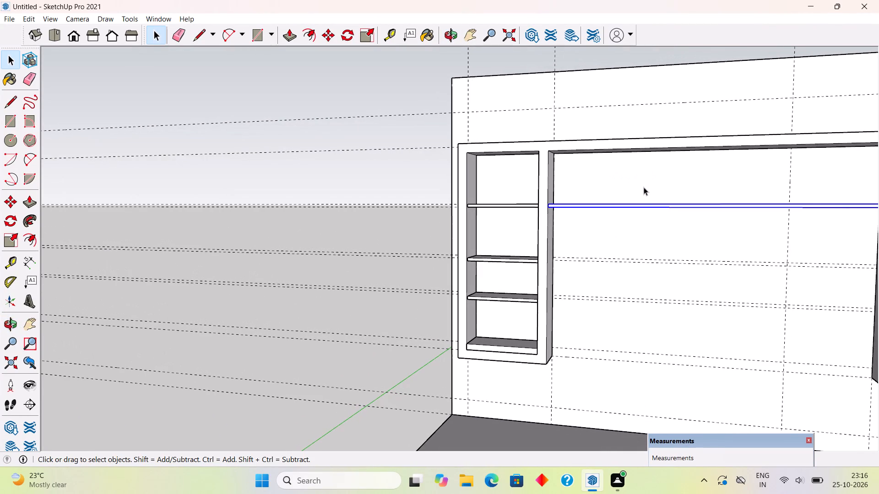
middle_click_drag(639, 201, 650, 171)
scroll(589, 278, "down", 3)
middle_click_drag(583, 332, 673, 238)
middle_click_drag(641, 287, 629, 378)
Place a horizontal guide on the back wall 1" below the guide at the units' bottom edge.
scroll(629, 378, "up", 3)
middle_click_drag(619, 399, 589, 359)
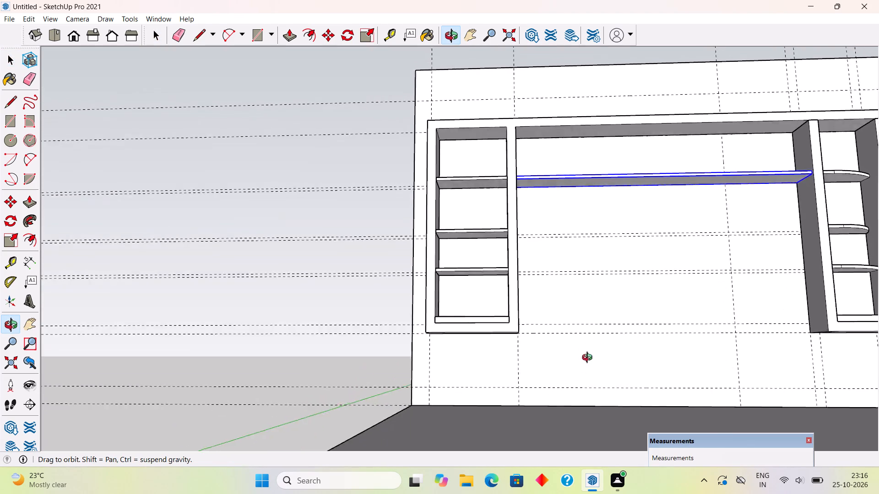
middle_click_drag(589, 359, 586, 366)
scroll(515, 381, "up", 3)
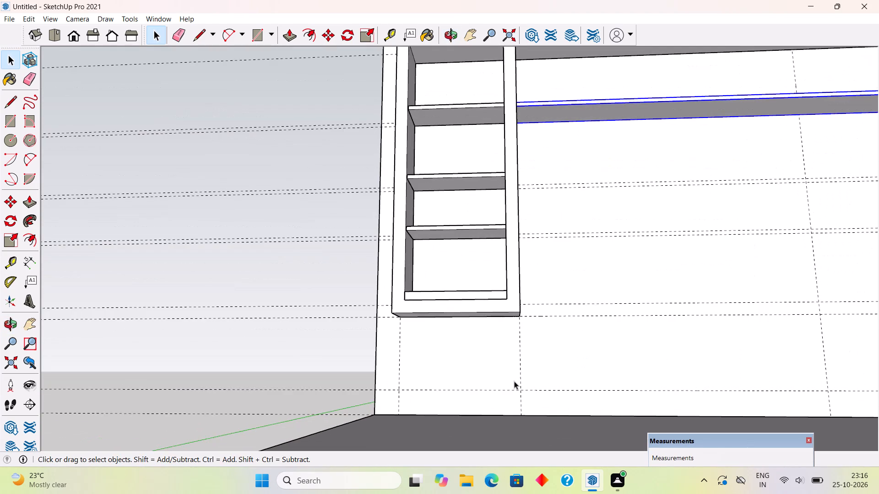
middle_click_drag(519, 367, 539, 372)
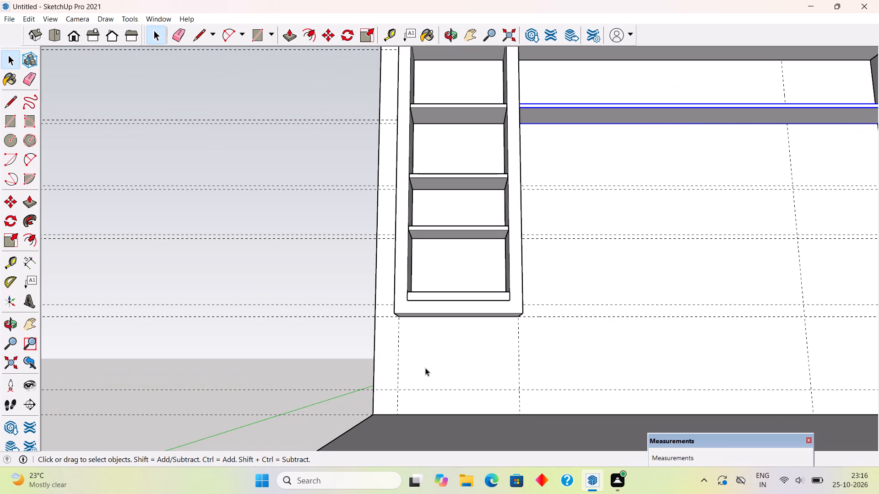
middle_click_drag(425, 368, 426, 360)
key("t")
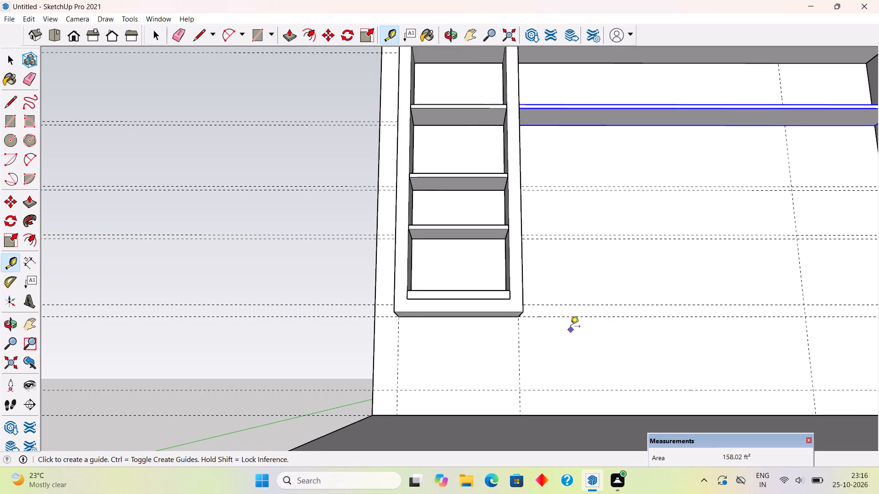
left_click(573, 319)
type("1\"")
key("Return")
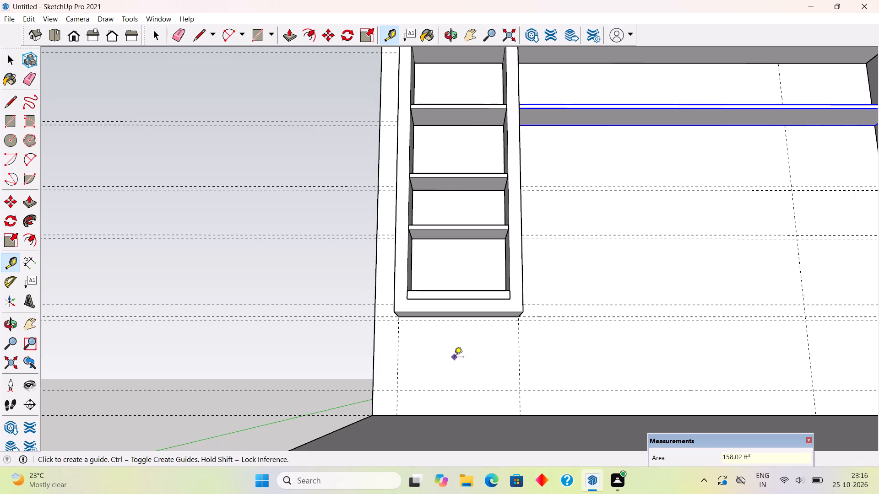
Draw a 12' 6" by 1" rectangle on the wall directly beneath both units, spanning their full outer width.
key("r")
scroll(399, 326, "up", 5)
scroll(375, 285, "up", 3)
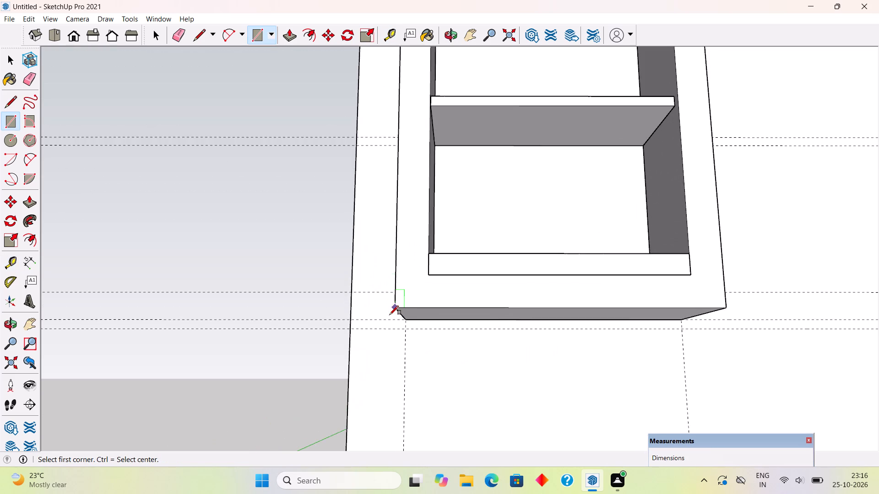
scroll(390, 315, "up", 3)
left_click(412, 321)
scroll(374, 336, "down", 5)
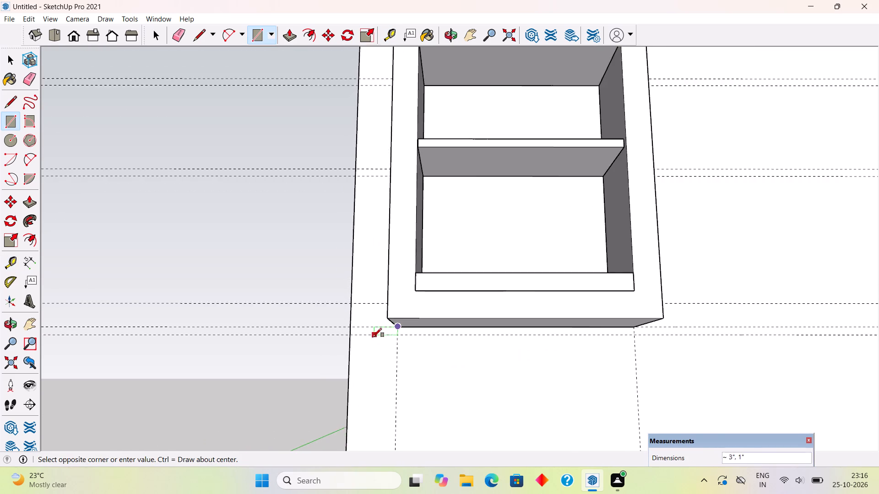
scroll(377, 340, "down", 13)
scroll(731, 355, "up", 5)
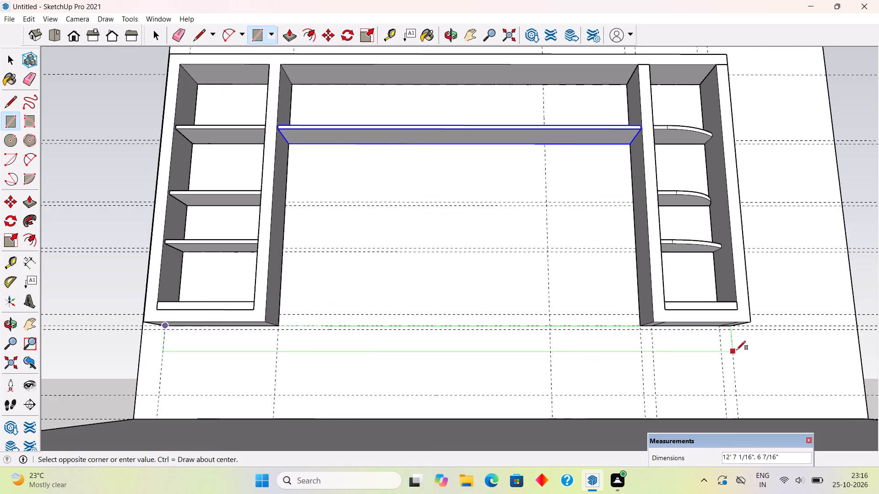
scroll(737, 345, "up", 10)
left_click(732, 318)
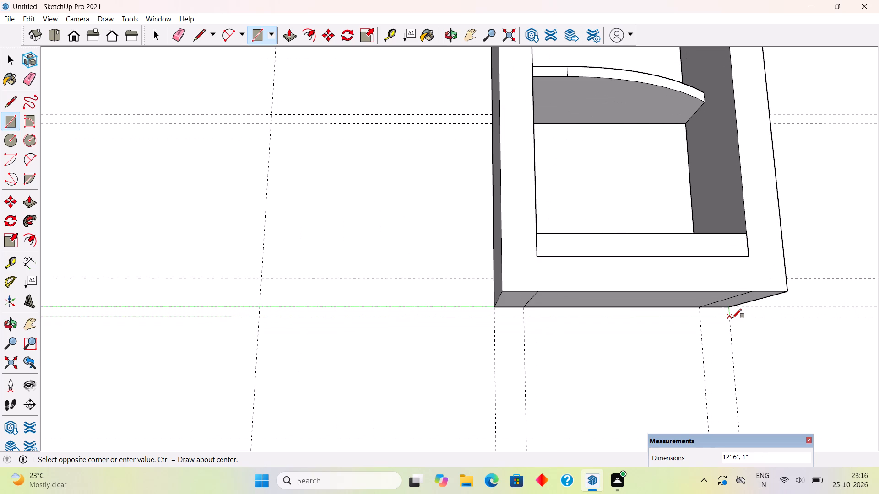
Extrude the rectangle beneath the units out to their front faces, plus a further 6".
key("p")
left_click(720, 311)
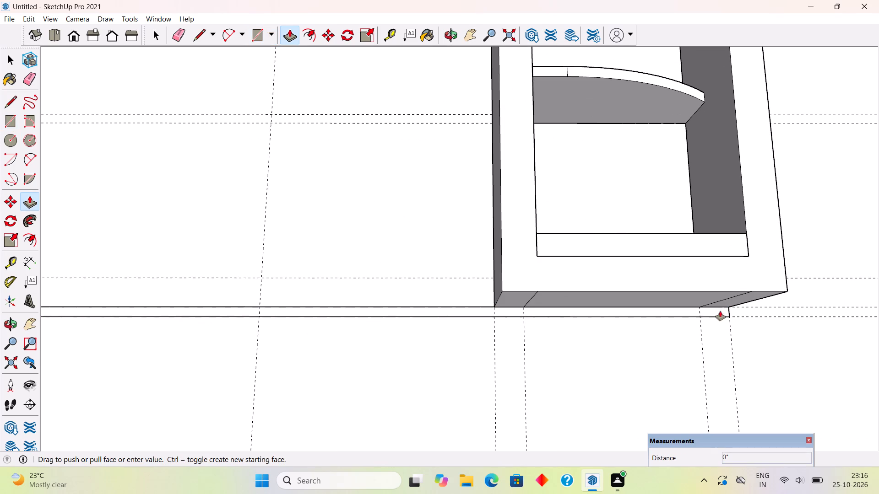
left_click(739, 284)
left_click(727, 295)
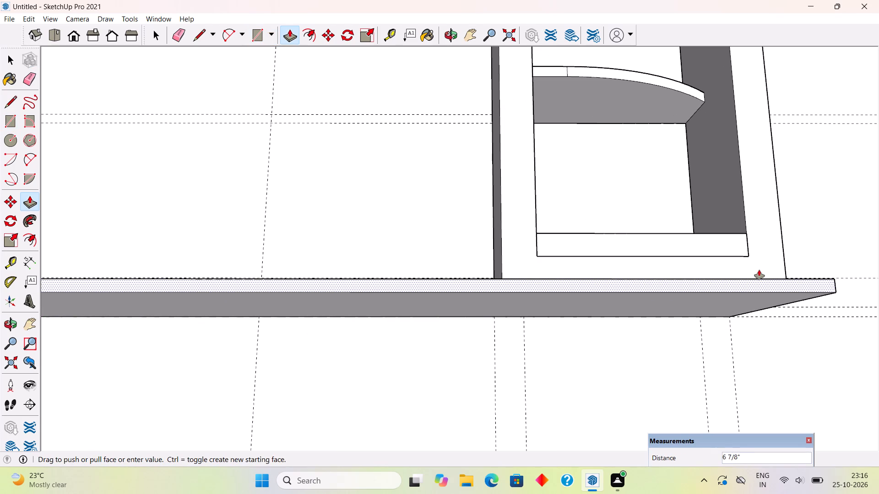
type("6\"")
key("Return")
Make the long projecting board beneath the wall unit a separate group.
key("space")
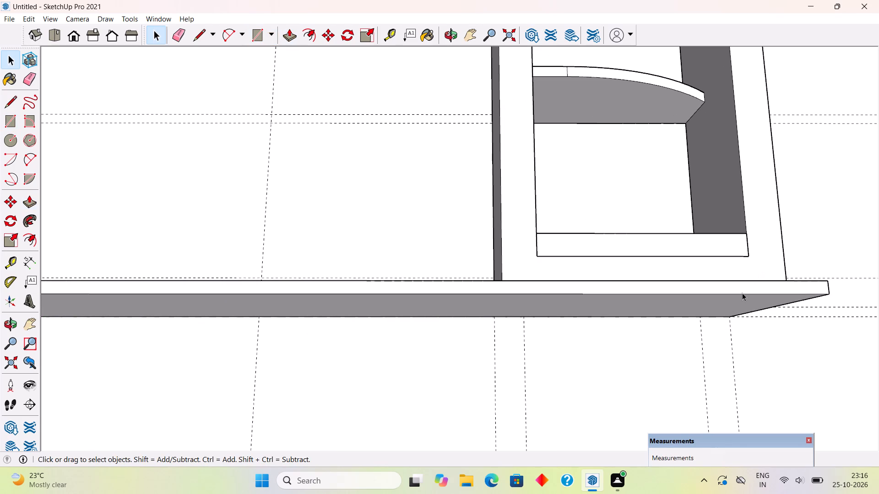
left_click(742, 293)
double_click(742, 293)
right_click(742, 293)
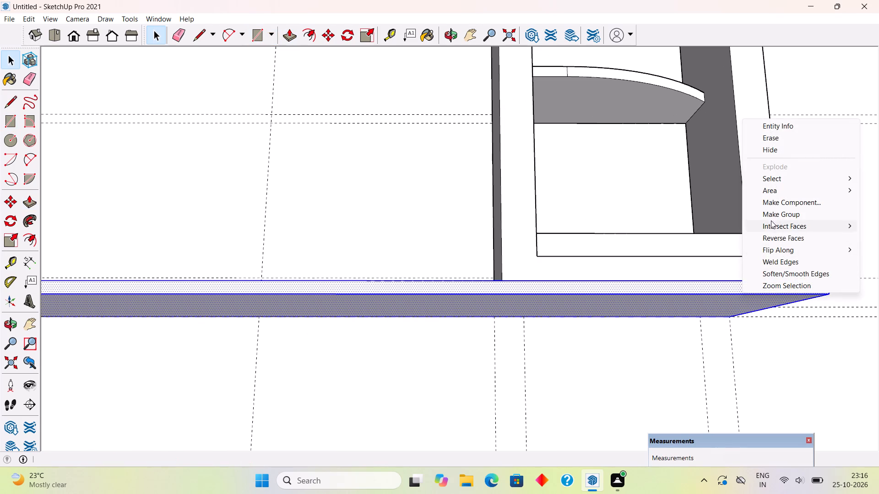
left_click(772, 215)
Examine the projecting bottom board against the undersides and ends of both shelving units.
scroll(772, 215, "down", 11)
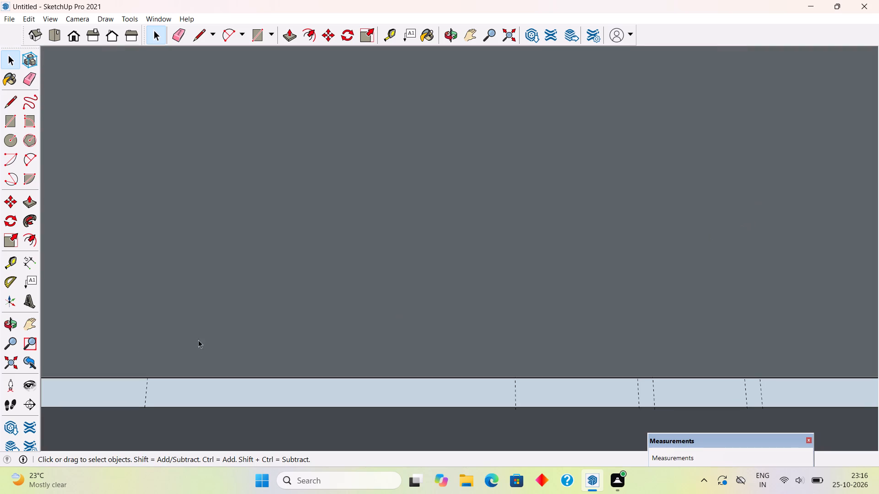
left_click(18, 358)
middle_click_drag(455, 314, 477, 372)
scroll(528, 350, "up", 4)
middle_click_drag(554, 333, 553, 302)
scroll(553, 302, "up", 3)
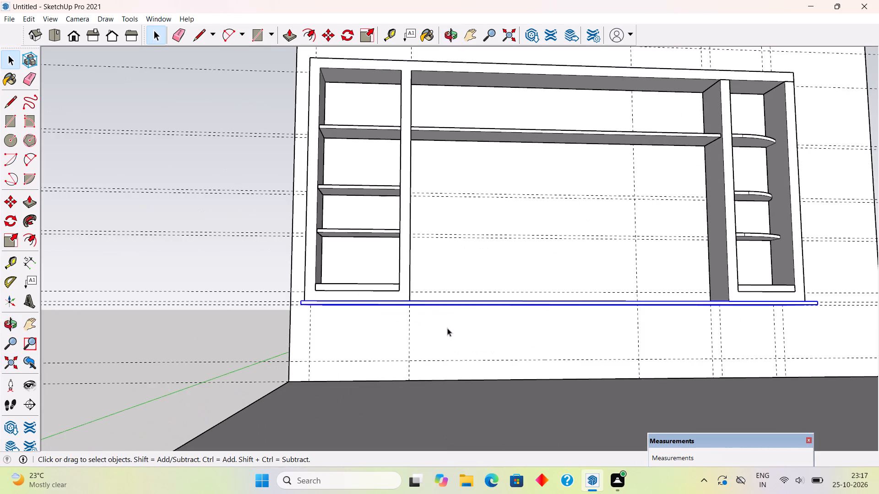
left_click(211, 301)
left_click(219, 268)
middle_click_drag(372, 385, 386, 370)
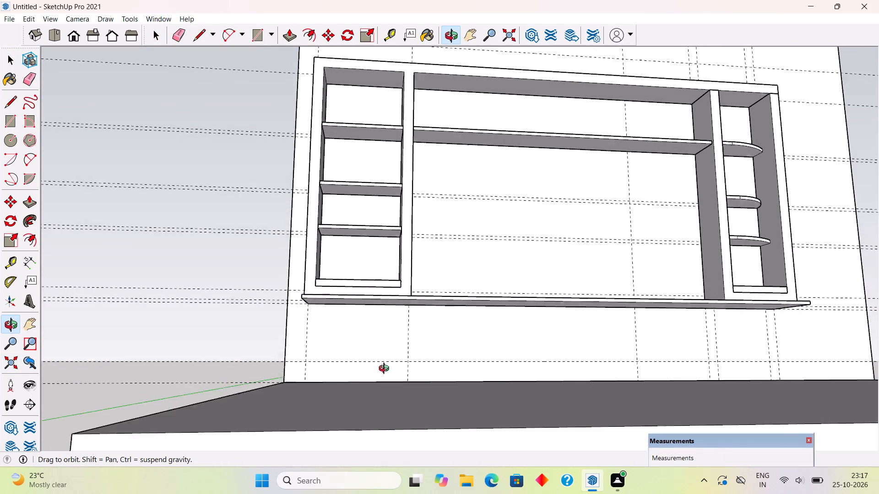
middle_click_drag(386, 370, 386, 370)
scroll(580, 349, "up", 3)
middle_click(583, 340)
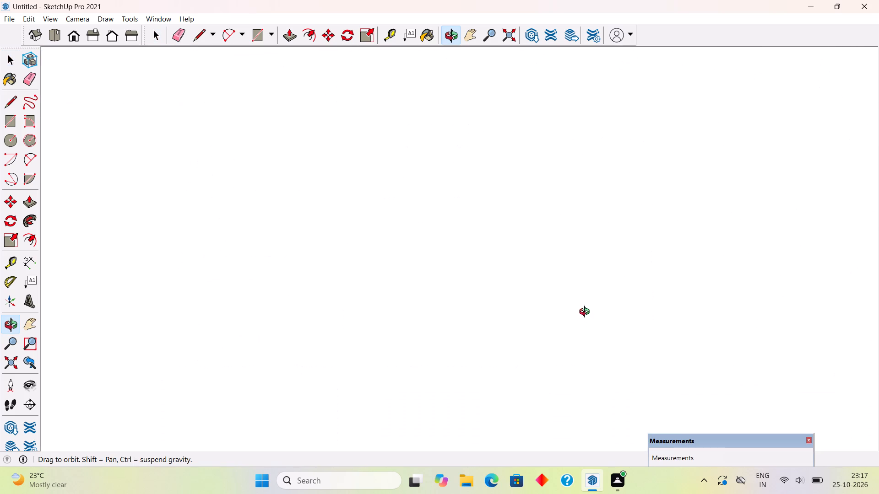
Hide the floor slab group in front of the wall.
scroll(581, 338, "down", 2)
scroll(557, 271, "down", 6)
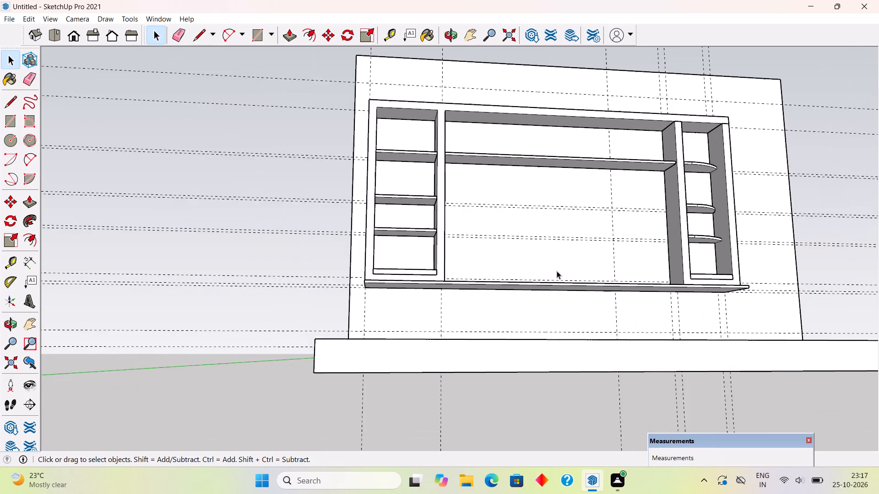
scroll(557, 271, "down", 2)
left_click(565, 321)
right_click(565, 321)
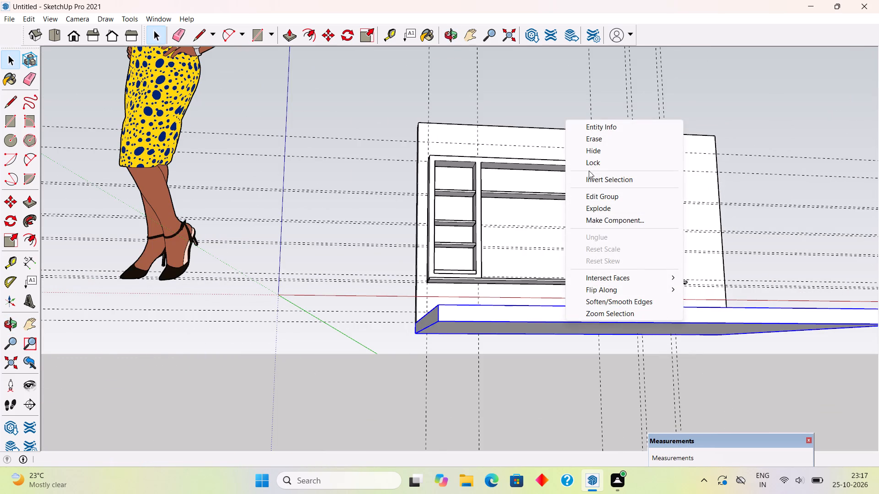
left_click(590, 147)
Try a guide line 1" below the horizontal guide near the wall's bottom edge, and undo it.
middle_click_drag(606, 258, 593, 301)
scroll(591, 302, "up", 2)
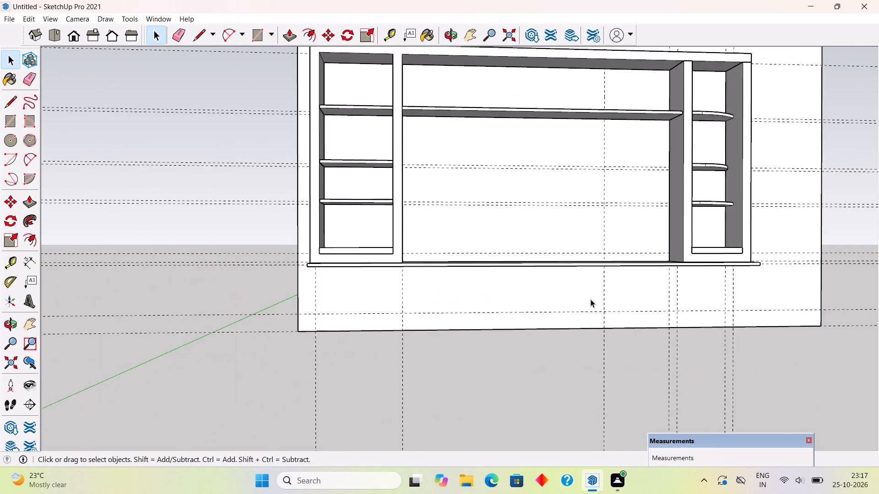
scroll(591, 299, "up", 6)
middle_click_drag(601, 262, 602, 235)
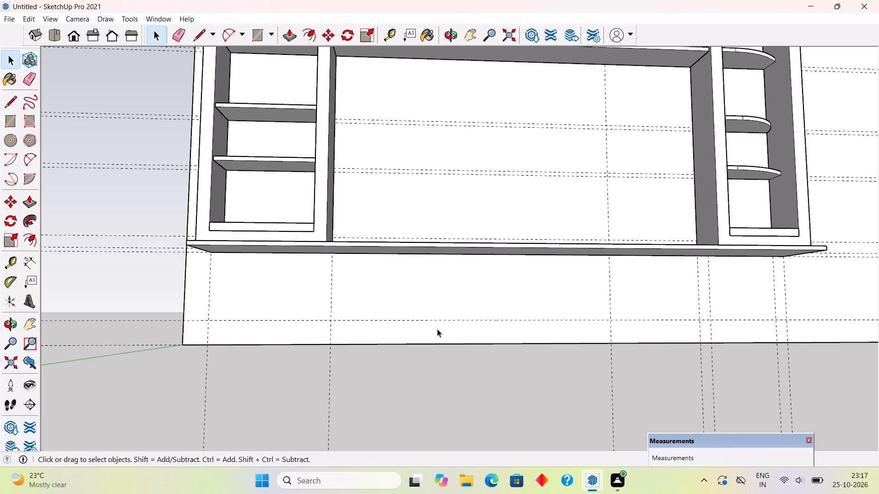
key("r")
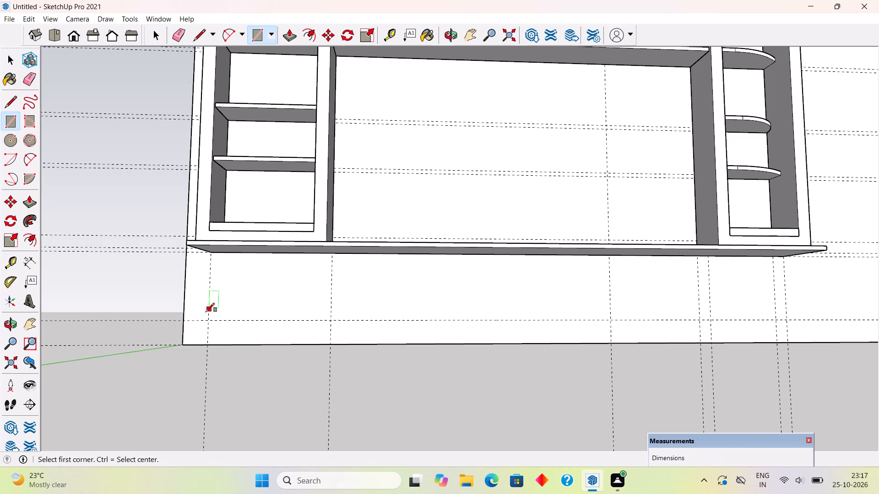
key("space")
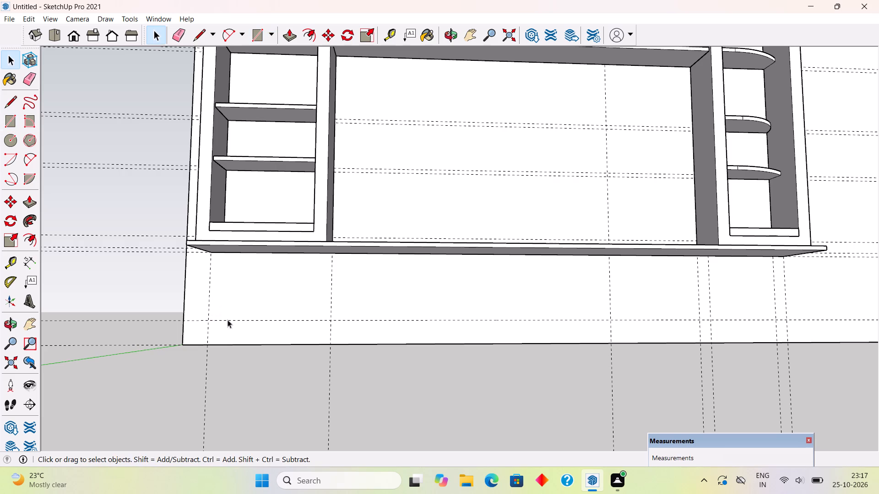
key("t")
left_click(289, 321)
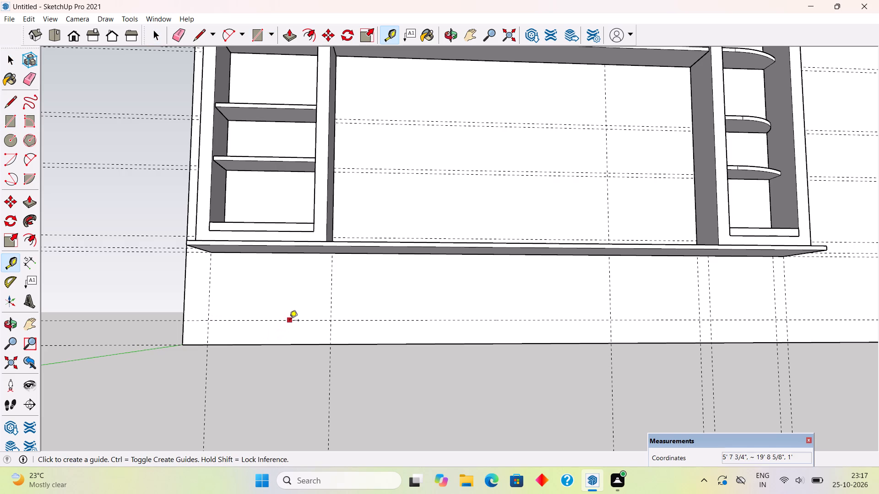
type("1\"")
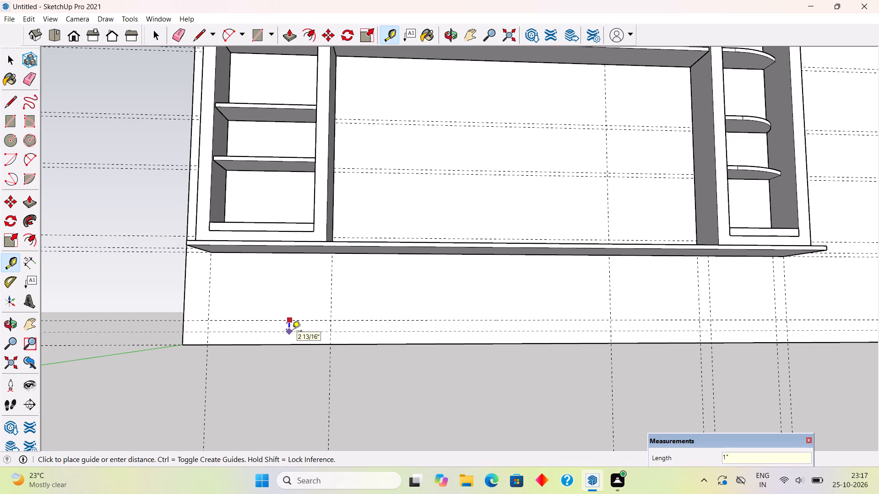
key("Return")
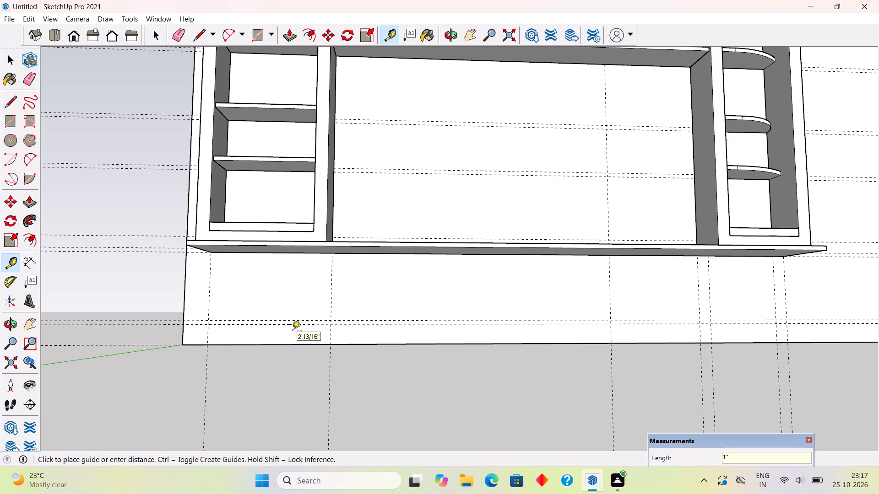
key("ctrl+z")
Place a guide line 2" below the horizontal guide near the wall's bottom edge.
left_click(303, 322)
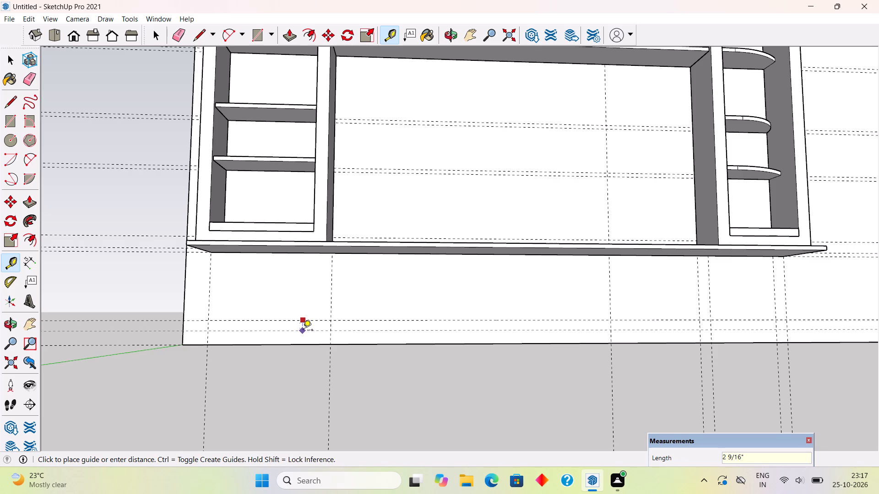
type("2\"")
key("Return")
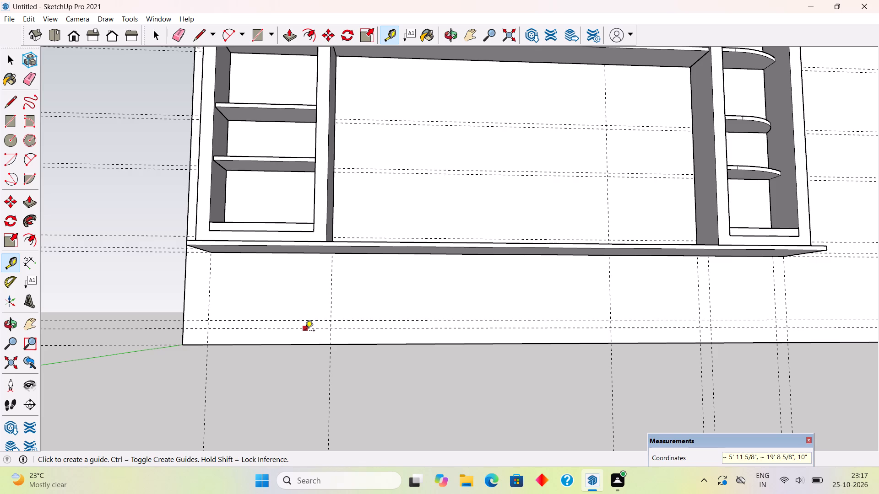
Draw a 12' 6" by 2" rectangle between the two low horizontal guides, spanning the wall unit's full outer width.
key("r")
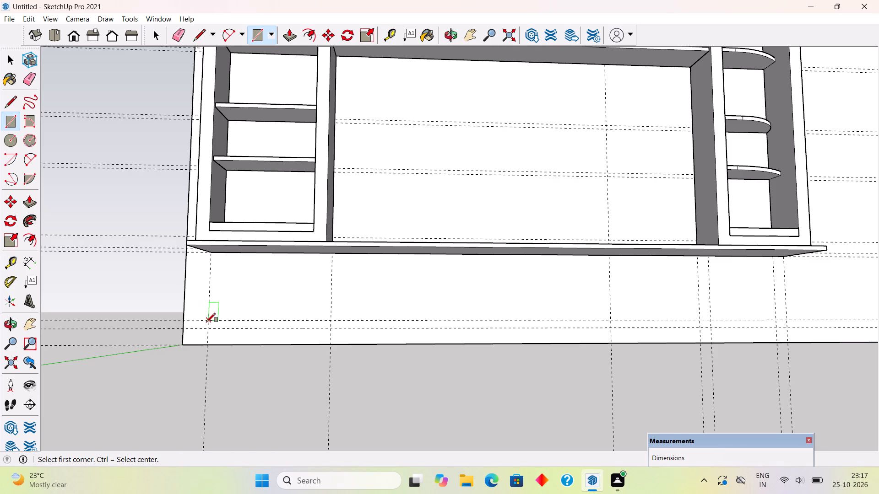
left_click(206, 322)
scroll(206, 322, "down", 5)
scroll(587, 327, "up", 3)
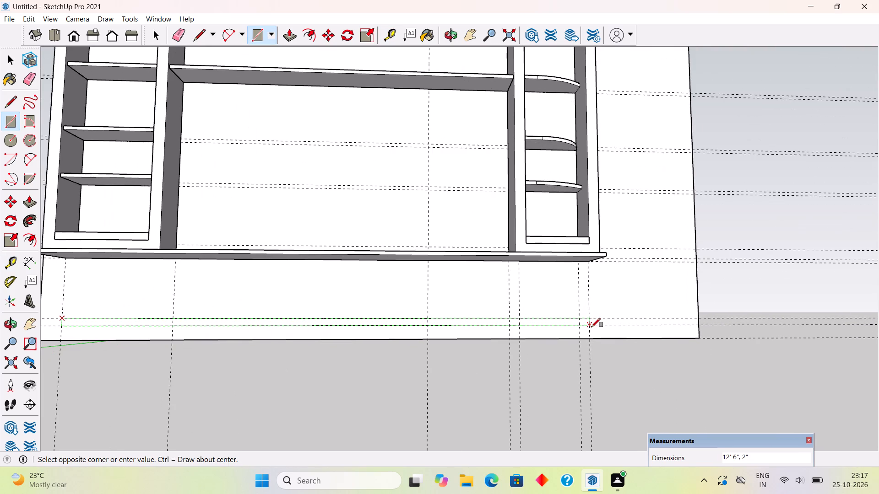
left_click(592, 327)
Extrude the low 2" high rectangle 18" out from the wall as a base board.
key("p")
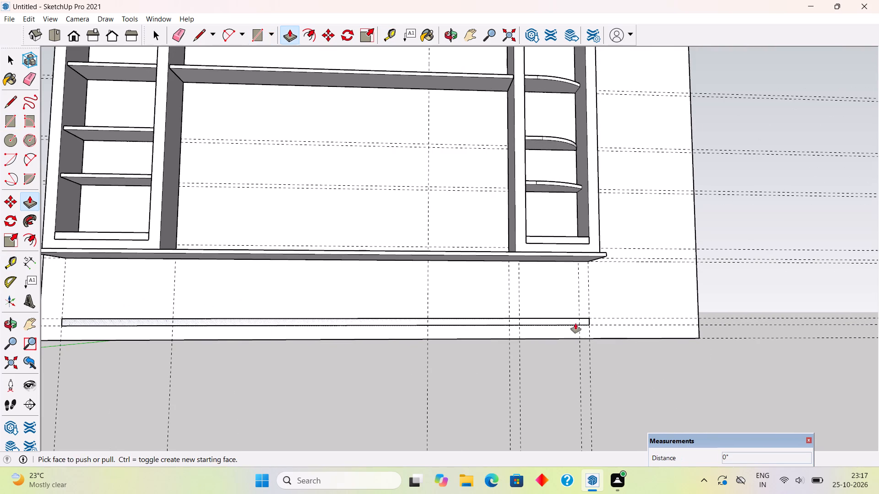
left_click(569, 322)
type("18")
key("shift+quotedbl")
key("Return")
key("space")
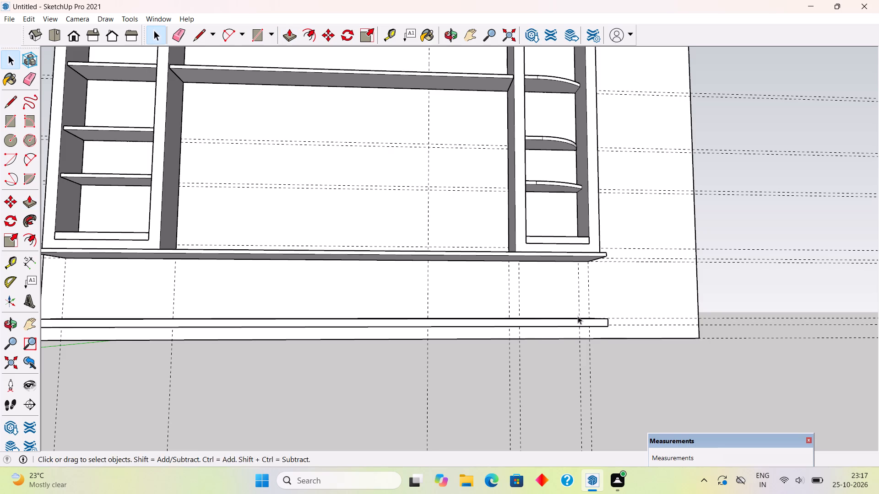
Draw a 1' 5" by 3" upright rectangle on the wall between the two long boards, flush with their right end.
middle_click_drag(568, 308, 553, 384)
scroll(594, 318, "up", 7)
middle_click_drag(578, 205, 577, 197)
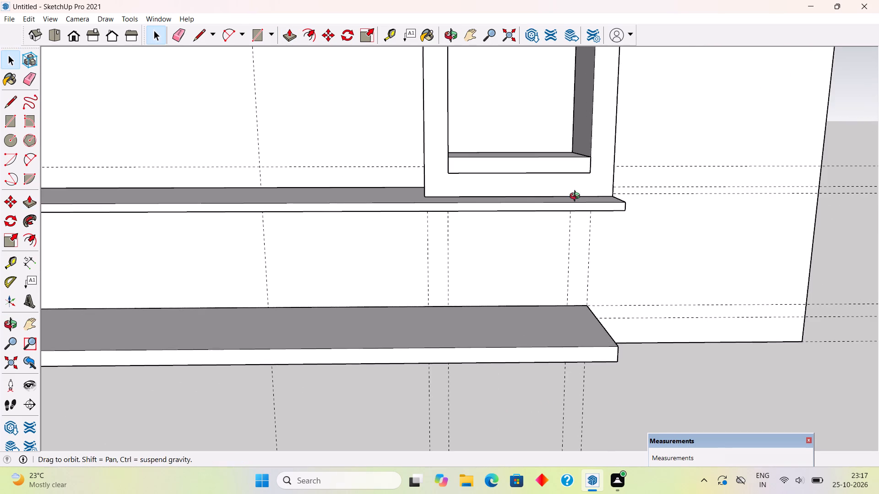
middle_click_drag(577, 197, 573, 177)
scroll(599, 222, "up", 4)
middle_click_drag(568, 183, 563, 161)
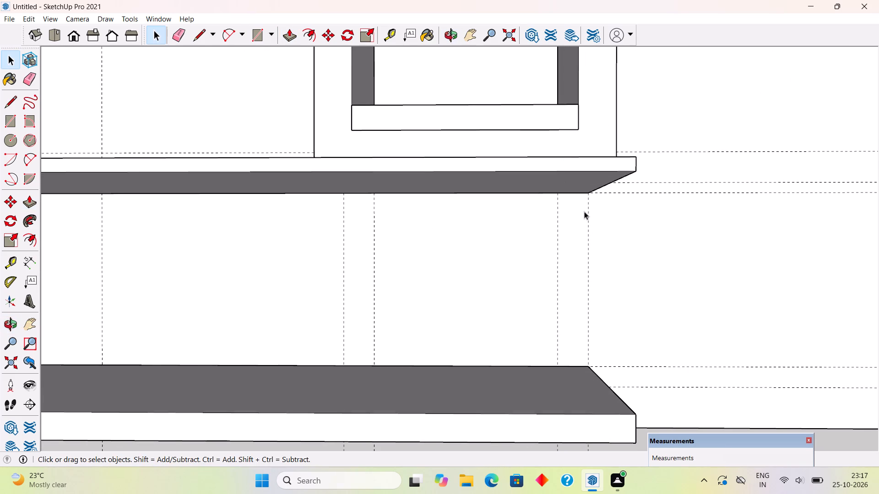
key("r")
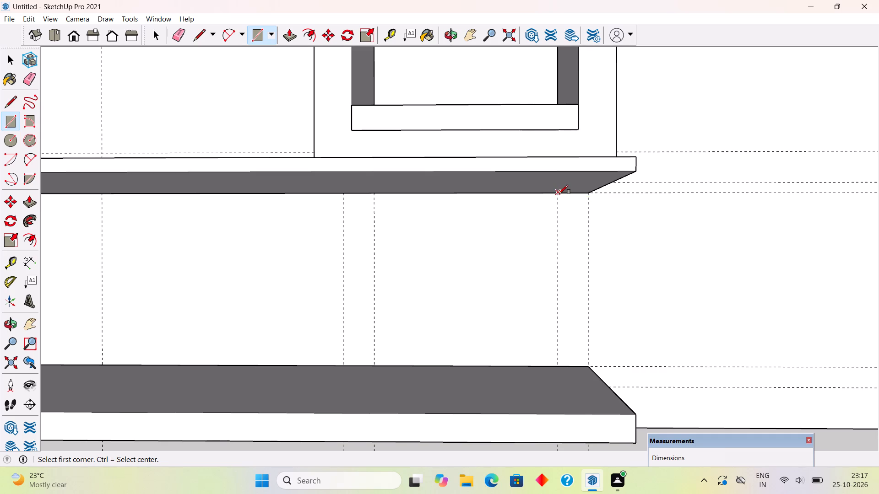
left_click(559, 194)
left_click(589, 366)
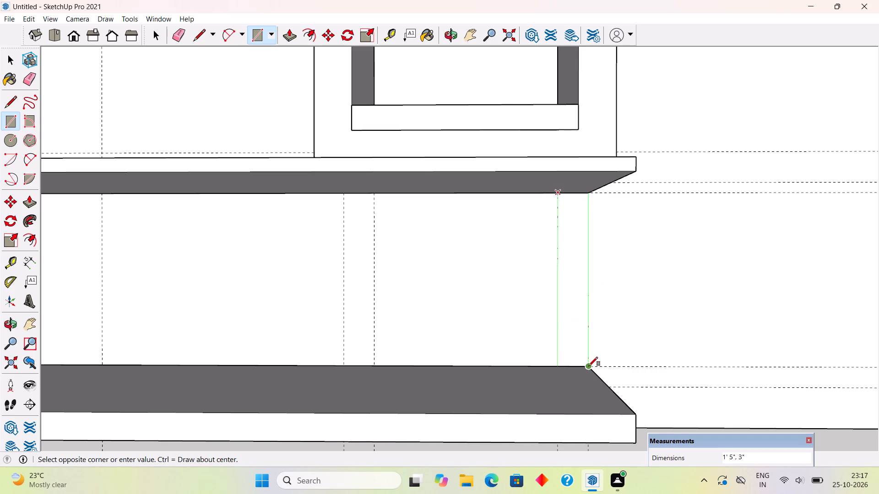
Extrude the right upright rectangle out to the base board's front face.
key("p")
left_click(584, 356)
left_click(568, 342)
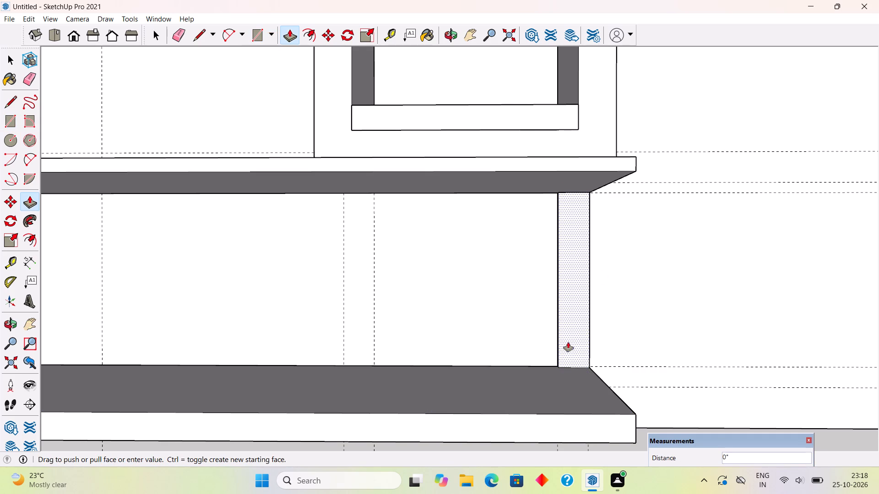
left_click(518, 412)
Place a vertical guide 3" inward from the left end guide, between the two long boards.
scroll(526, 405, "down", 5)
scroll(613, 351, "down", 13)
scroll(273, 408, "up", 5)
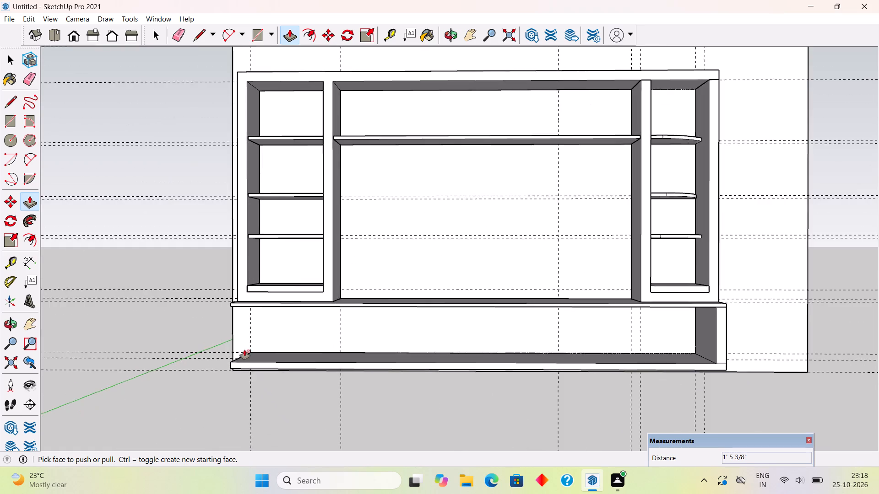
scroll(244, 347, "up", 6)
middle_click_drag(266, 317, 324, 293)
scroll(266, 312, "up", 2)
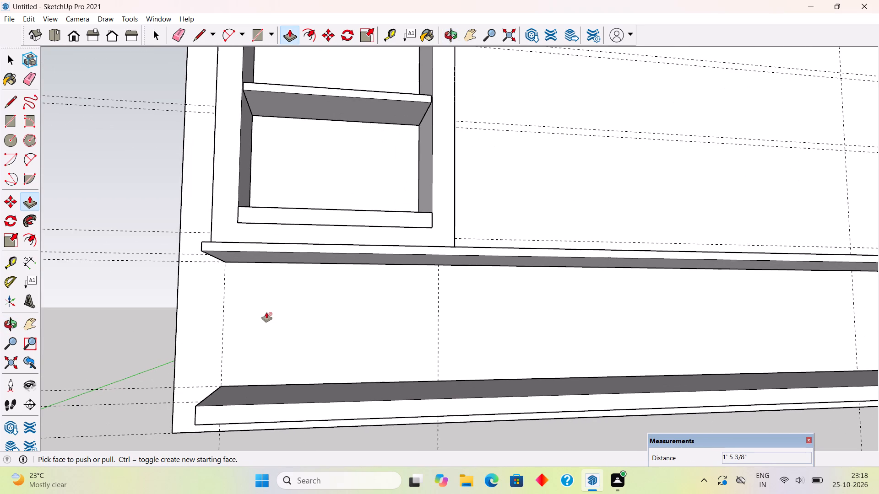
key("t")
left_click(224, 325)
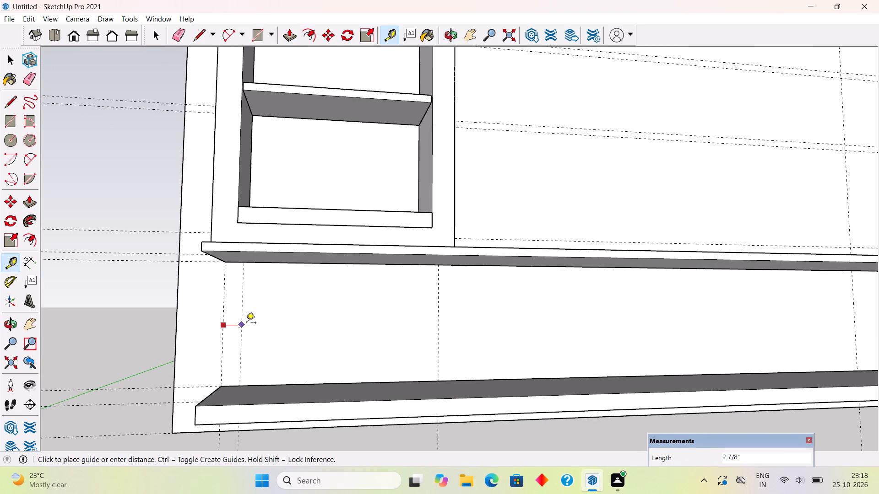
type("3\"")
key("Return")
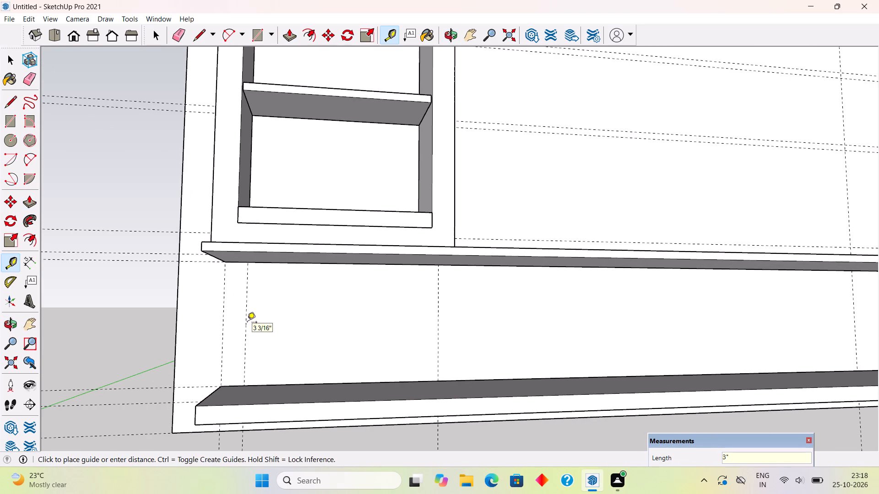
Draw a 1' 5" by 3" upright rectangle on the wall between the boards at their left end.
key("r")
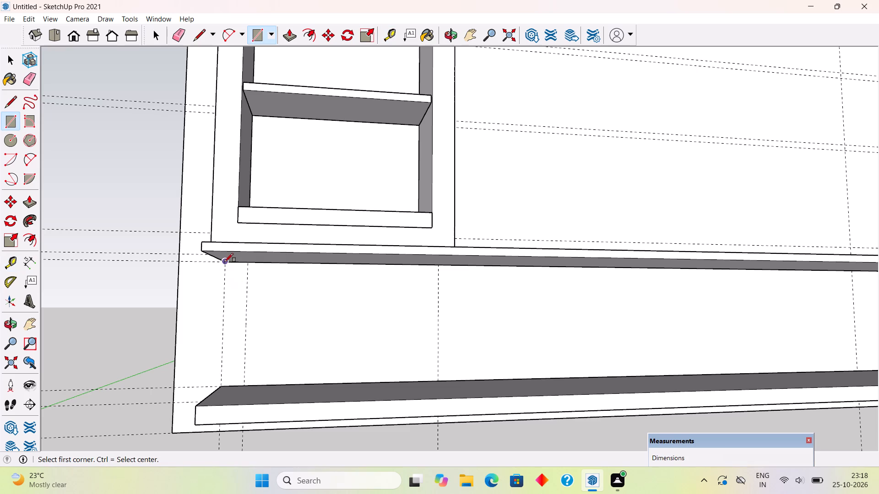
left_click(224, 262)
left_click(244, 385)
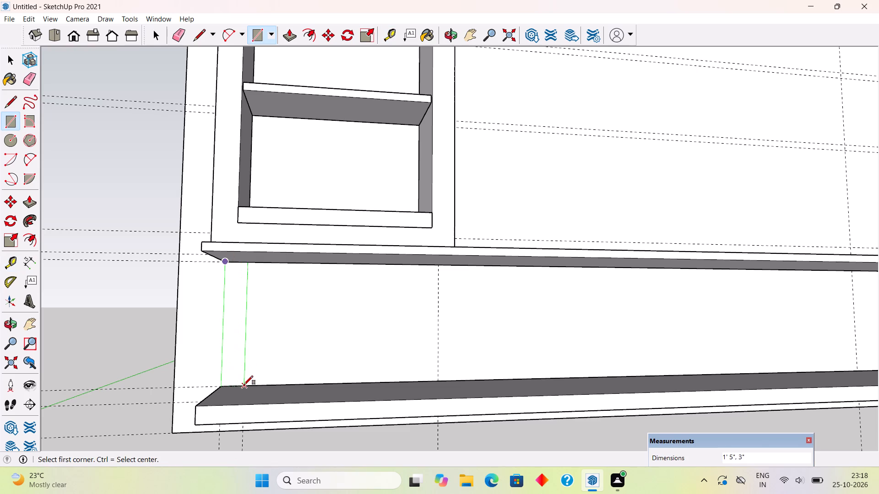
Extrude the left upright rectangle out to the base board's front face.
key("p")
left_click_drag(240, 374, 240, 380)
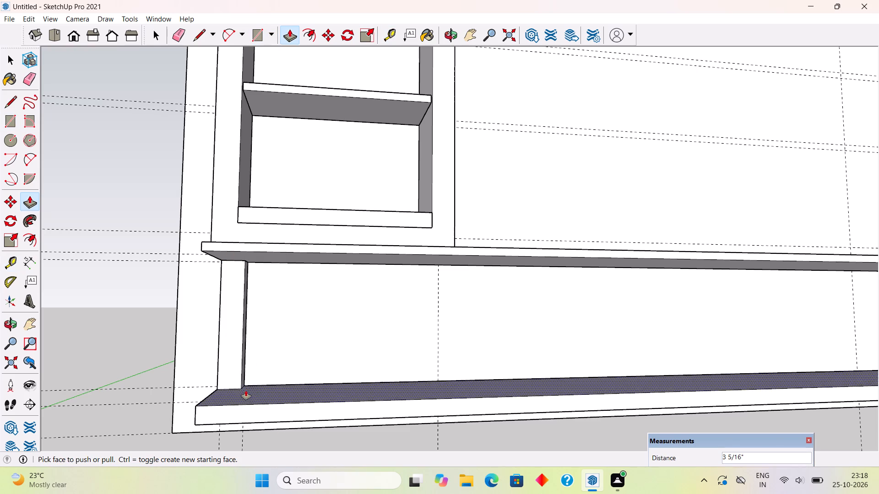
left_click(241, 372)
left_click(263, 408)
Make the connected base board and its two end uprights one group.
key("space")
triple_click(264, 408)
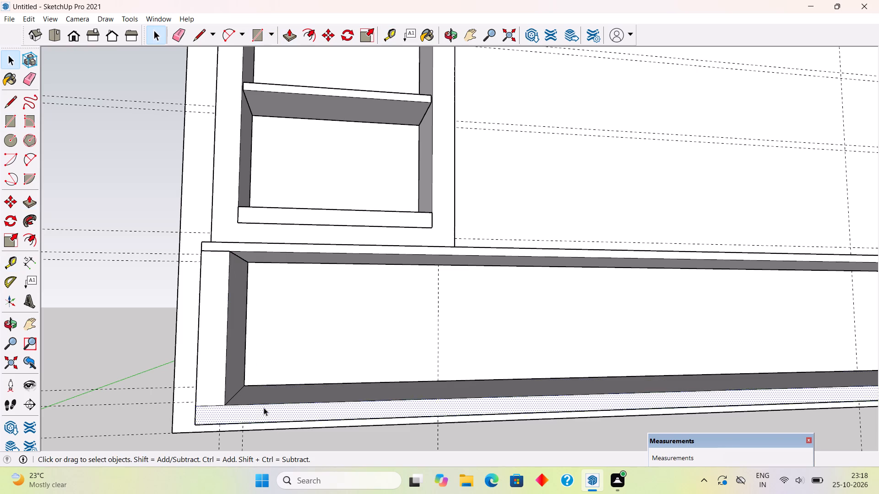
right_click(264, 408)
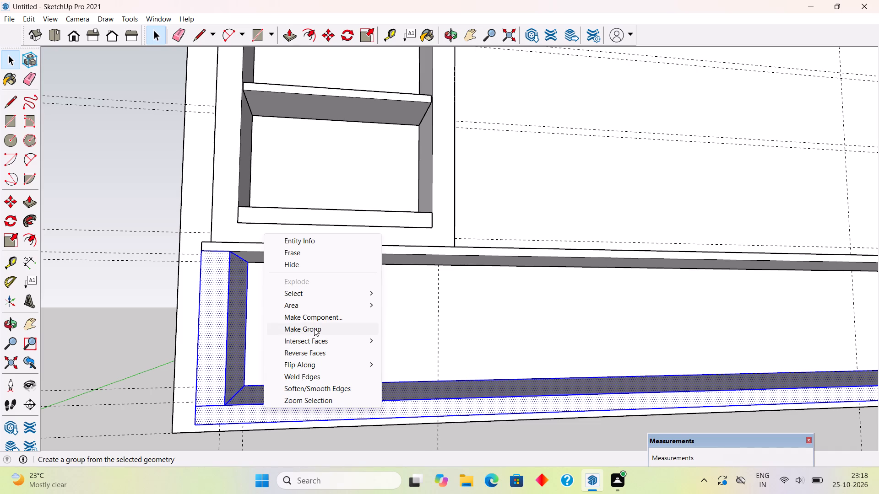
left_click(314, 328)
Inside the base group, delete the front seam edges where both end uprights meet the base board, and leave the group.
triple_click(226, 407)
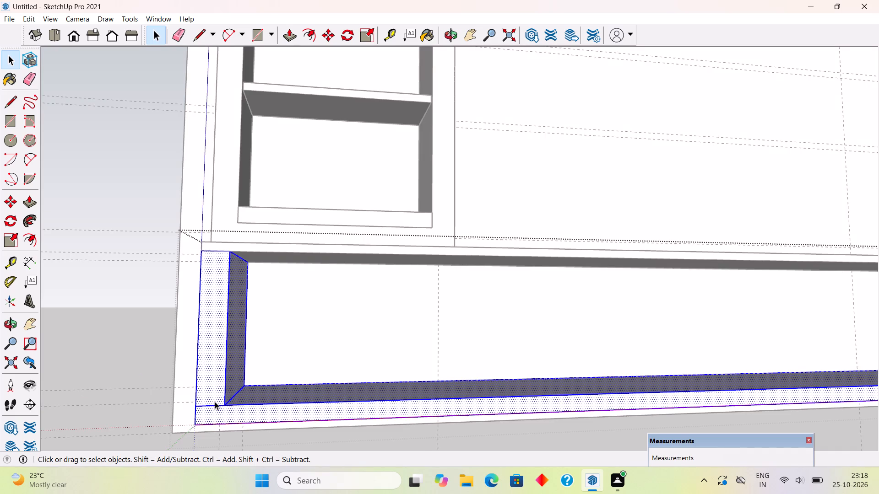
left_click(214, 403)
left_click(214, 403)
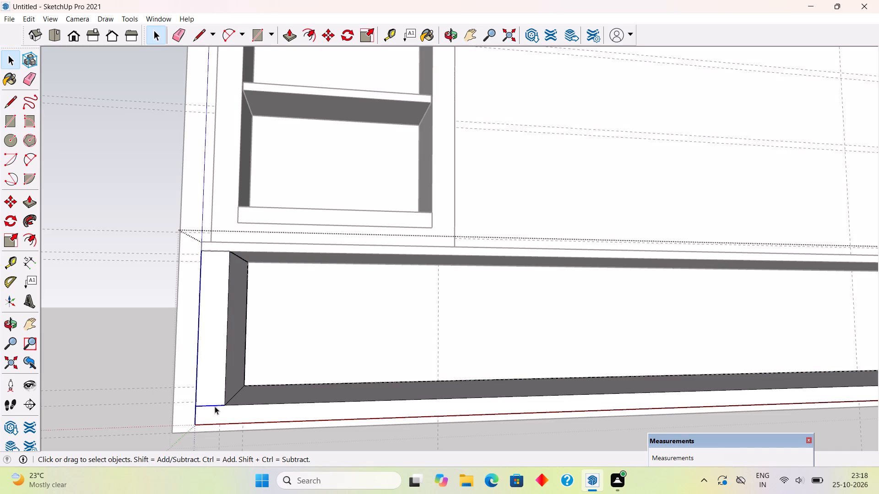
key("Delete")
scroll(177, 324, "down", 9)
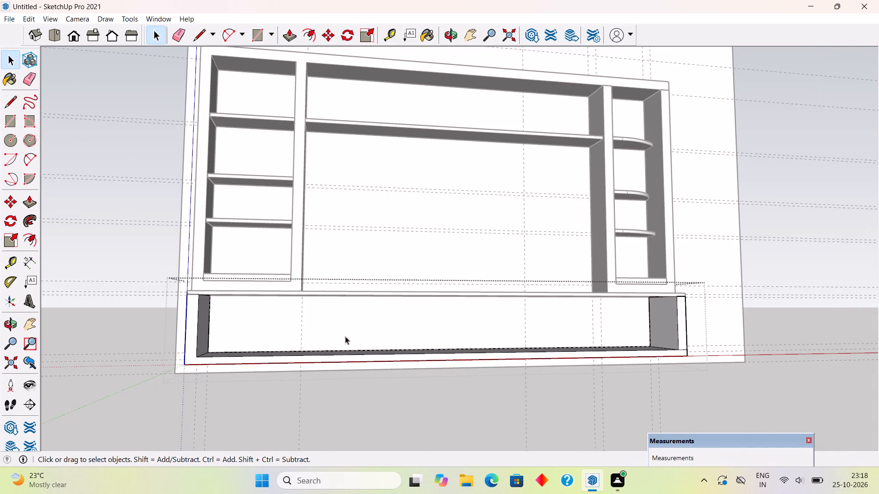
scroll(702, 351, "up", 12)
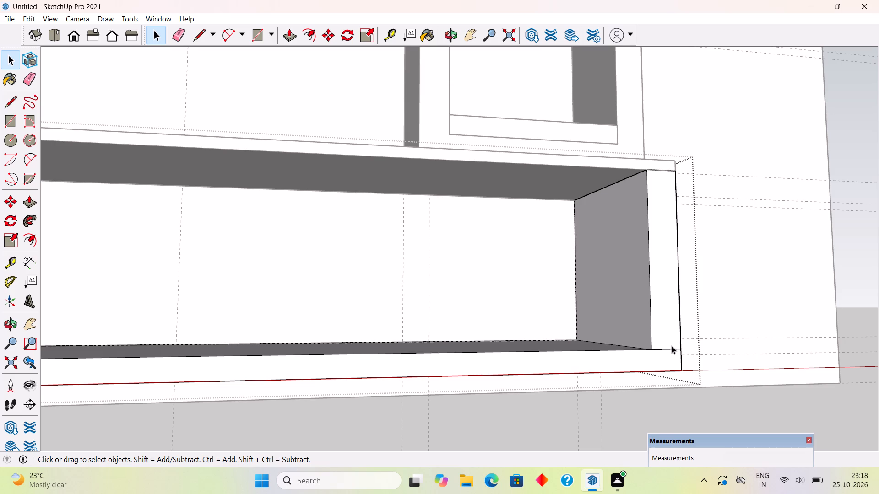
left_click(672, 349)
key("Delete")
scroll(663, 338, "down", 3)
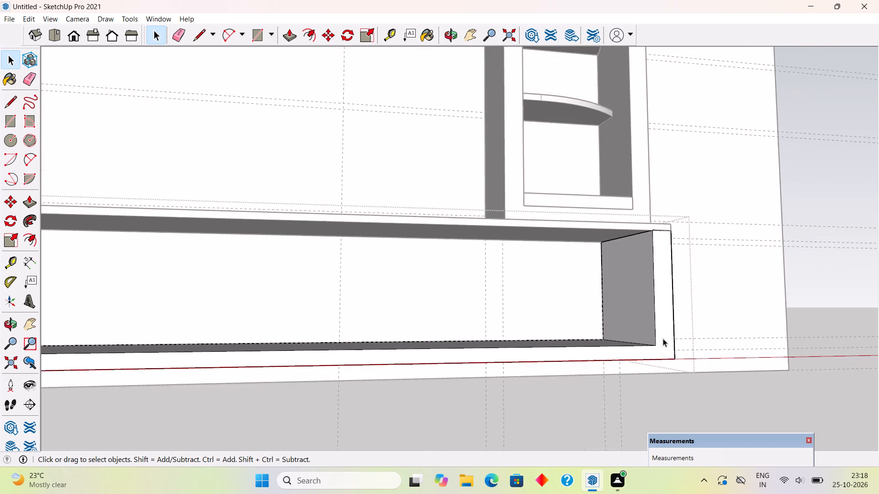
scroll(663, 338, "down", 6)
left_click(826, 304)
scroll(825, 305, "down", 5)
middle_click_drag(792, 324, 730, 321)
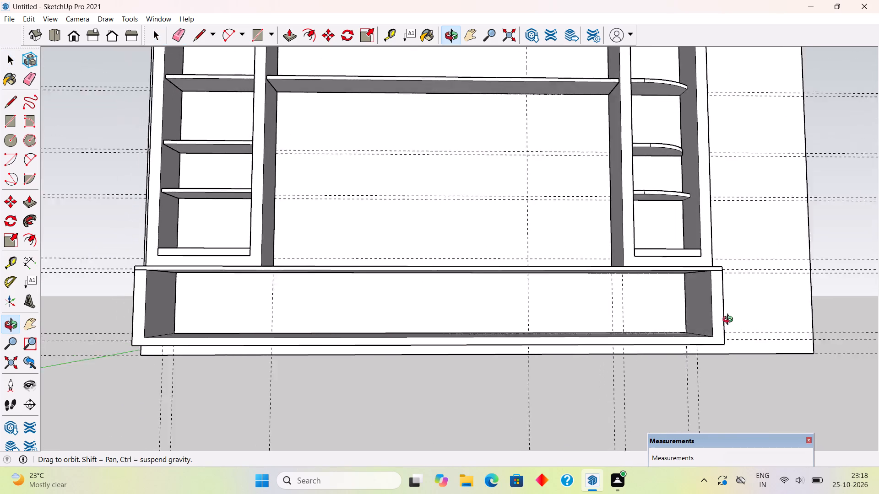
Place a guide across the base board of the low cabinet at the middle of its length.
middle_click_drag(730, 321, 718, 317)
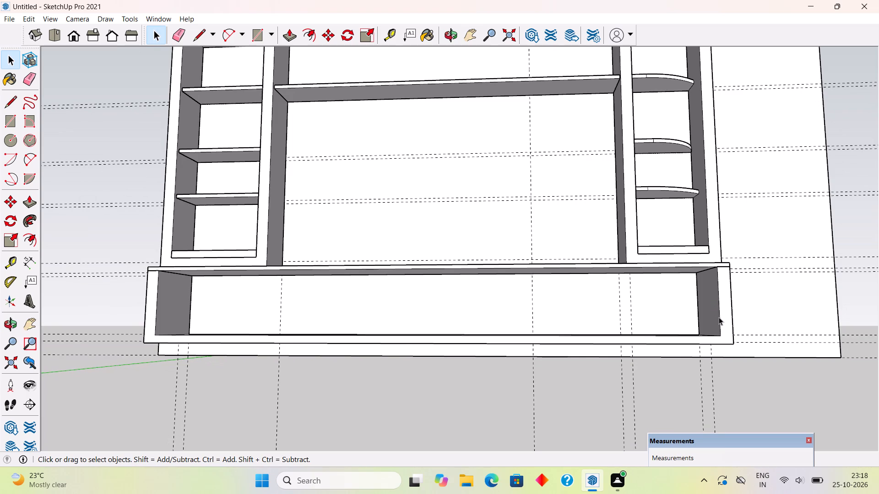
middle_click_drag(629, 276, 631, 338)
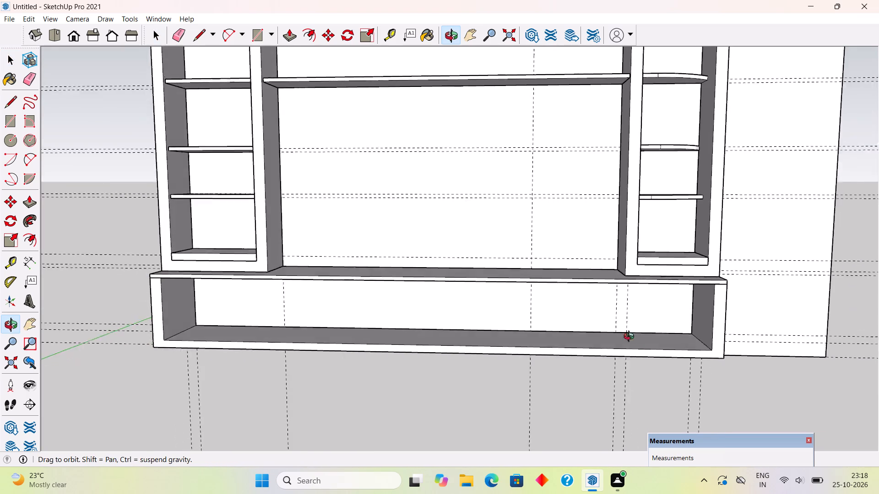
middle_click_drag(631, 338, 670, 377)
key("t")
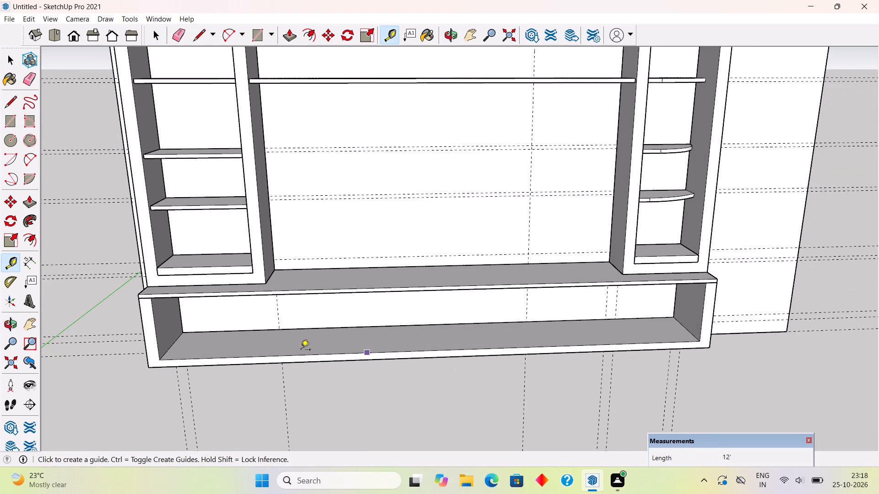
left_click(173, 347)
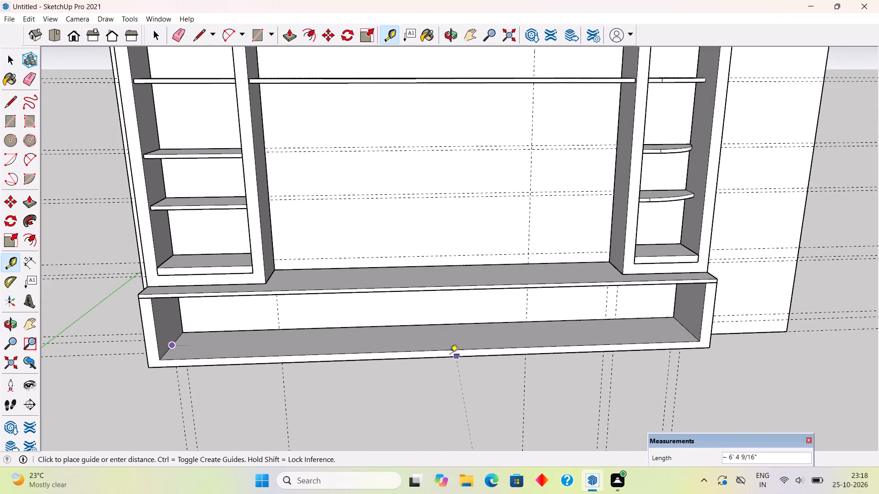
left_click(437, 350)
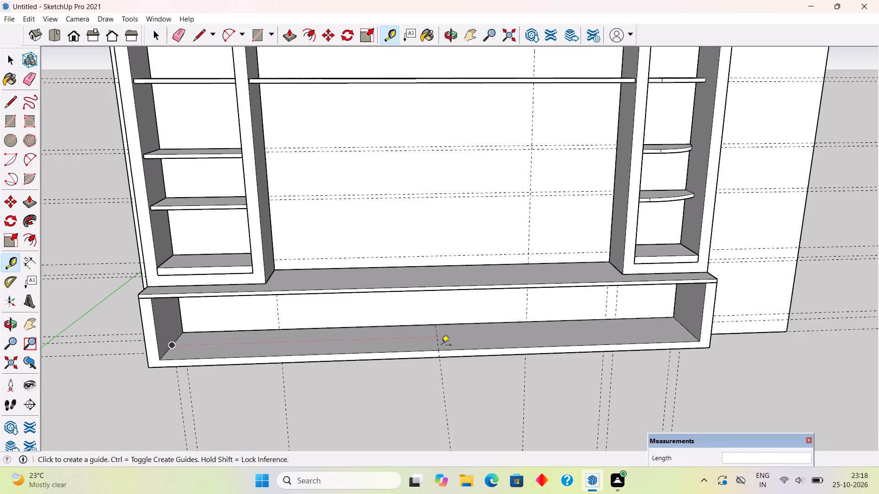
Add guides 1.5' to either side of the centre guide on the base board.
left_click(438, 344)
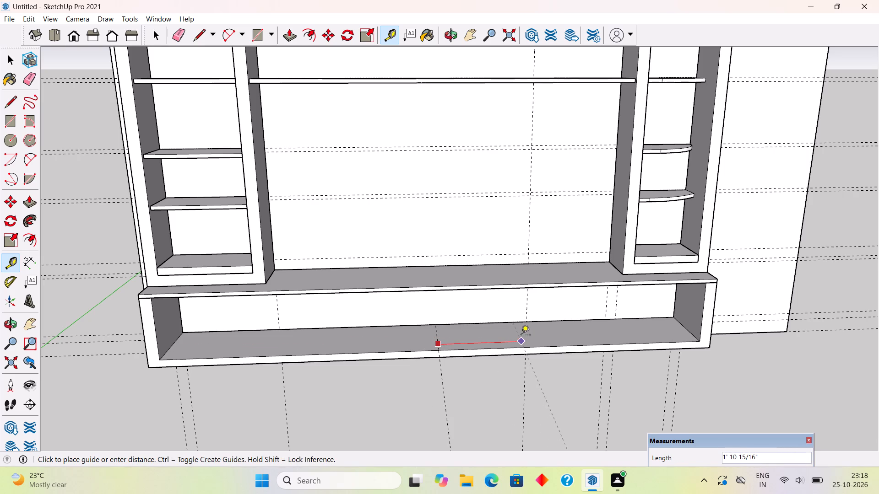
type("1.5'")
key("Return")
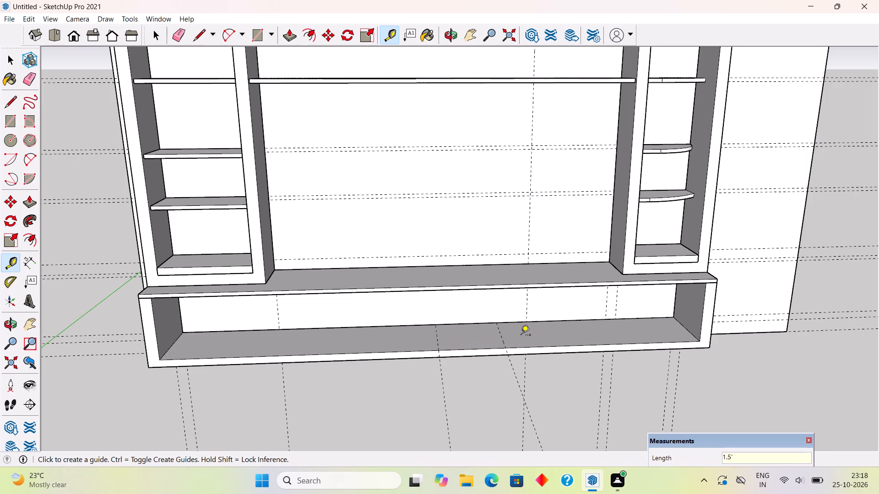
left_click(438, 348)
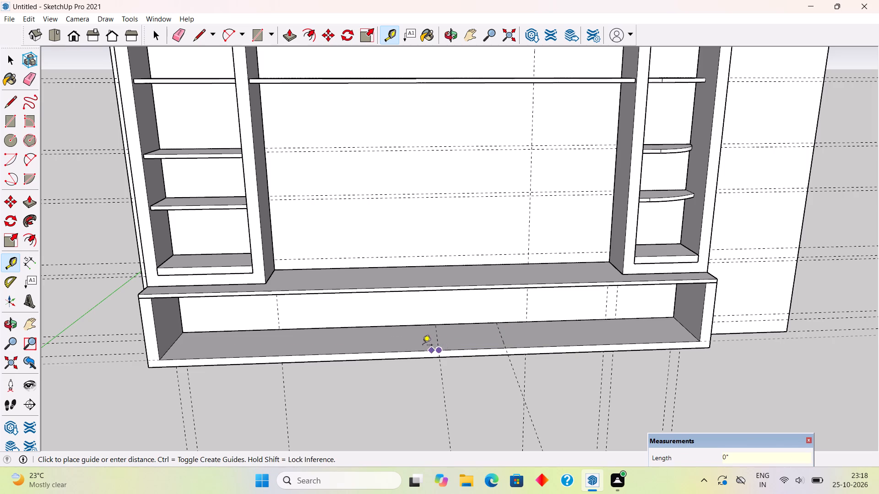
key("t")
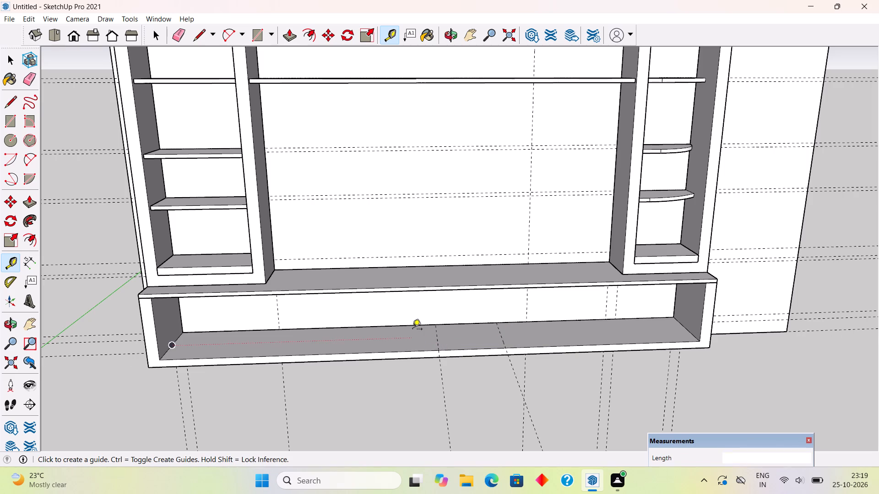
left_click(438, 346)
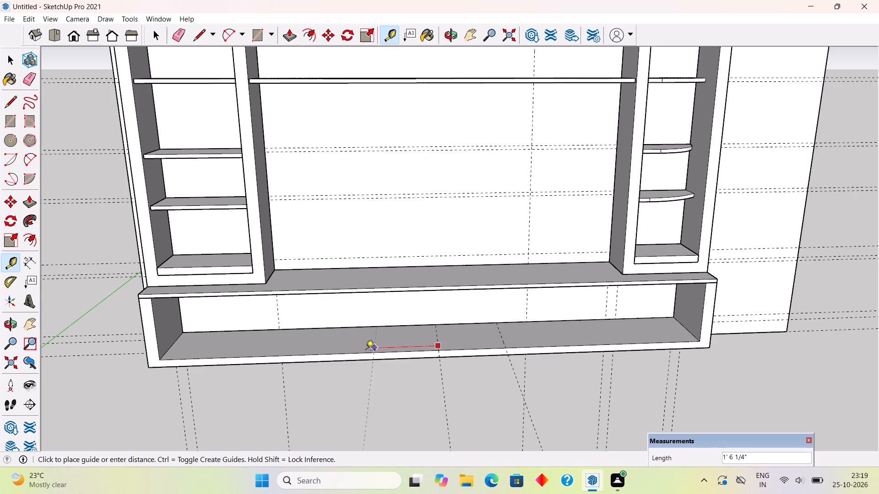
type("1.5'")
key("Return")
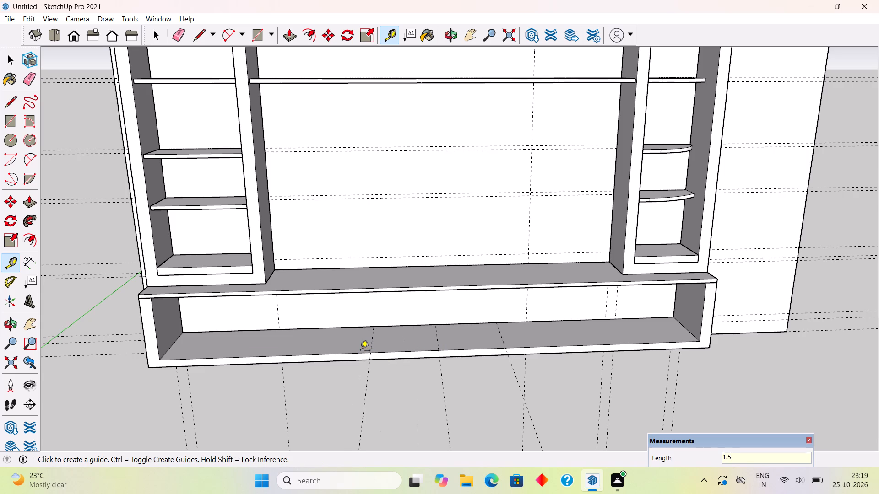
Add guides 2' to either side of the centre guide on the base board.
middle_click_drag(360, 351, 382, 354)
scroll(382, 354, "up", 3)
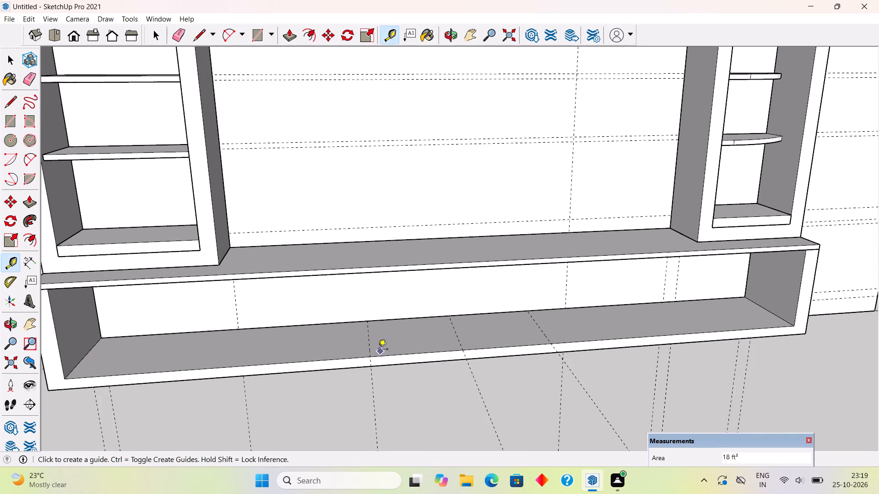
scroll(369, 346, "up", 2)
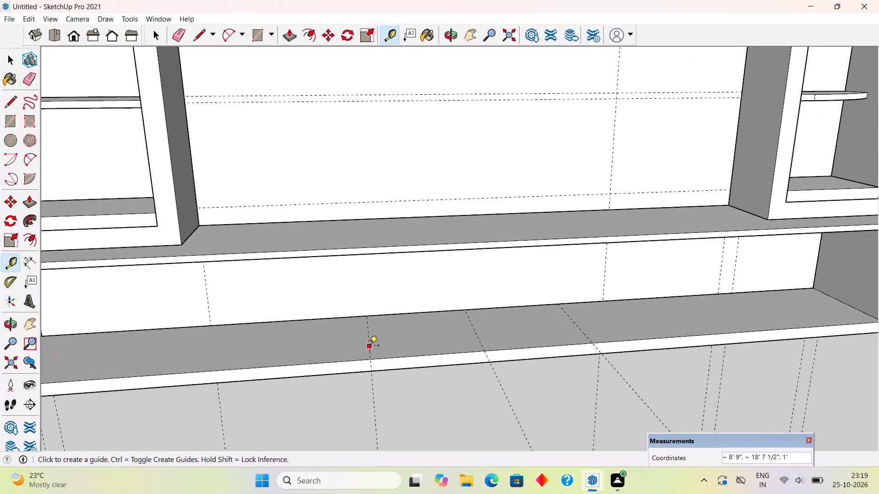
left_click(479, 340)
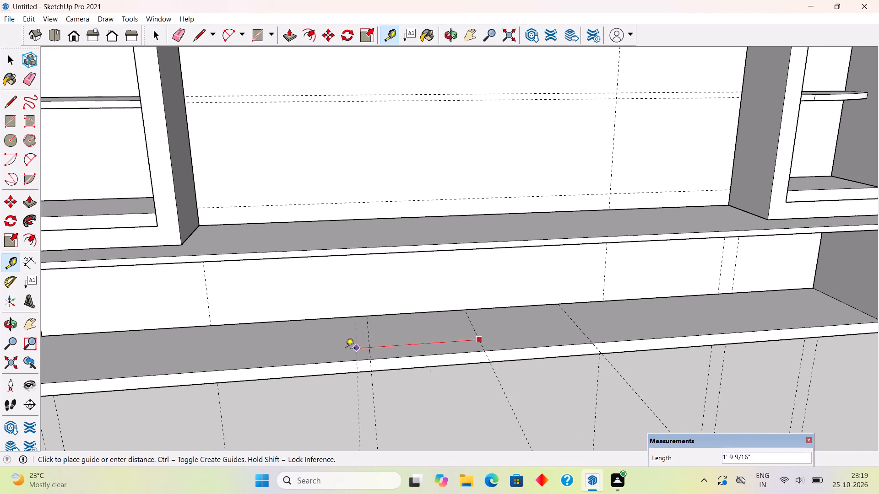
type("2'")
key("Return")
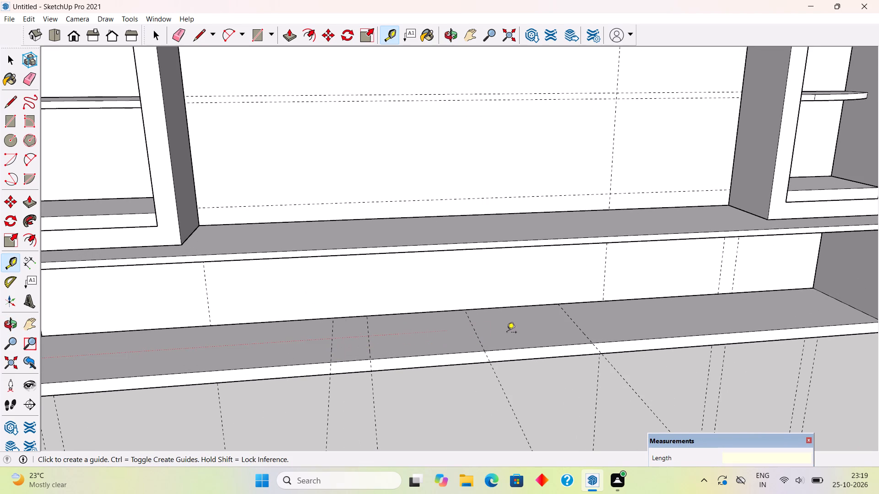
left_click(478, 345)
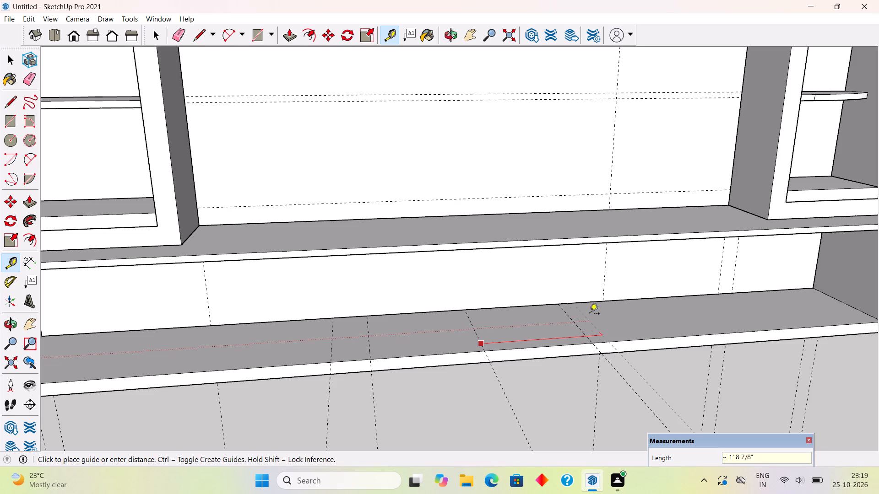
type("2'")
key("Return")
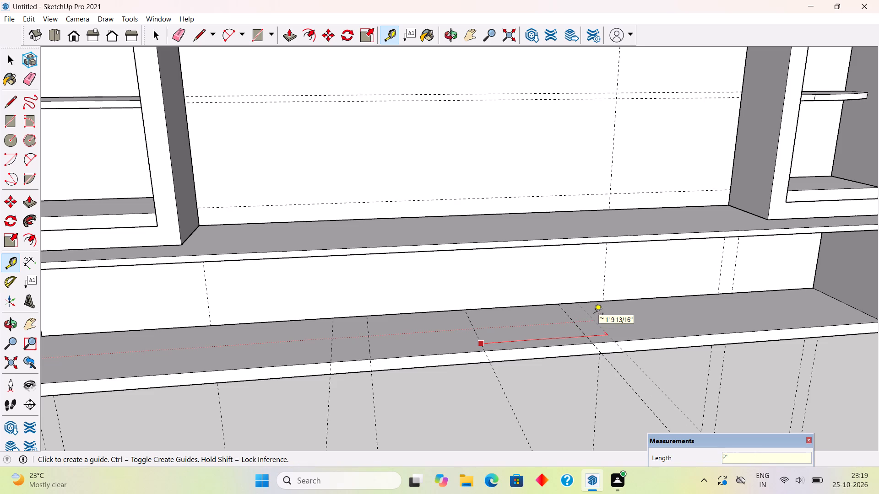
Place a horizontal guide on the back wall inside the low cabinet, at mid-height 8 1/2" above the base board.
middle_click_drag(574, 323, 575, 264)
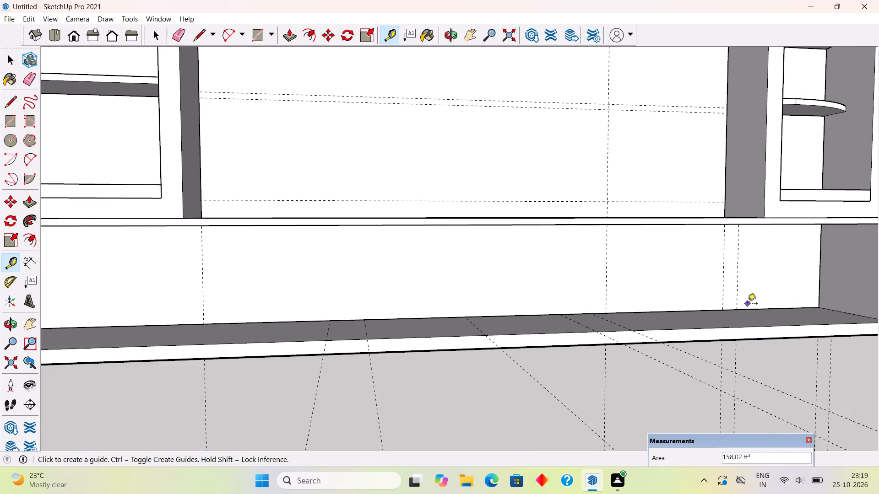
double_click(754, 310)
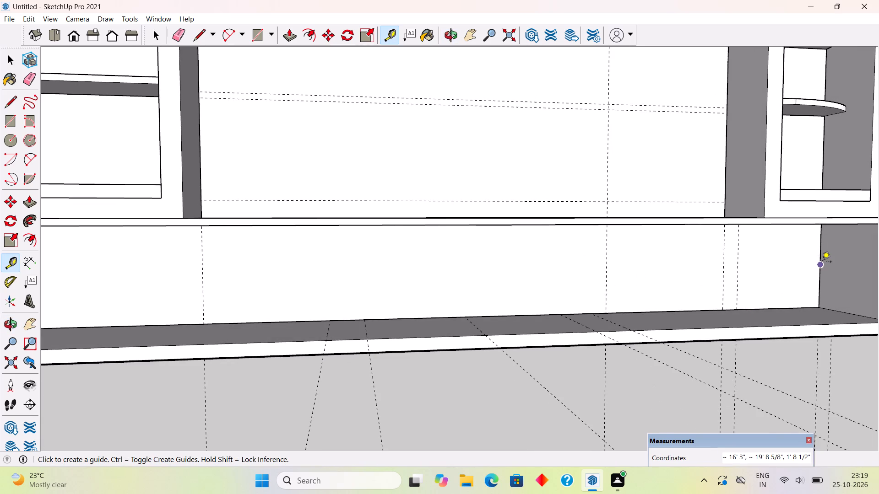
left_click(775, 310)
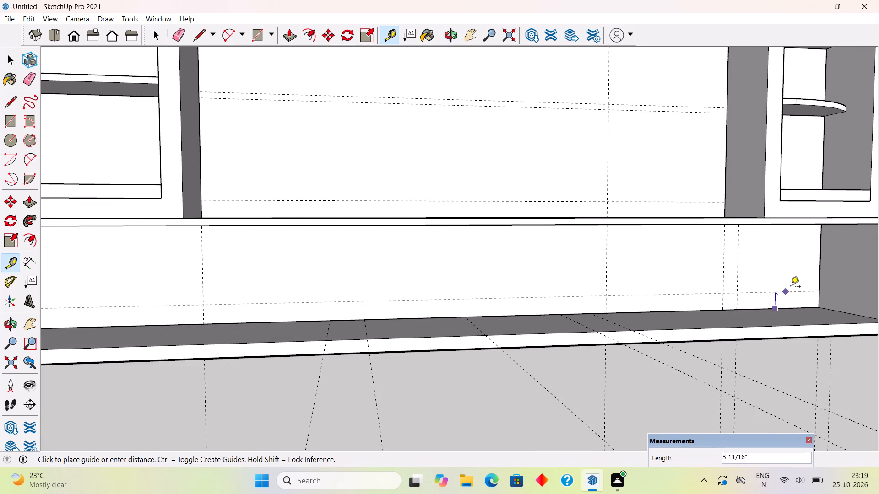
left_click(818, 266)
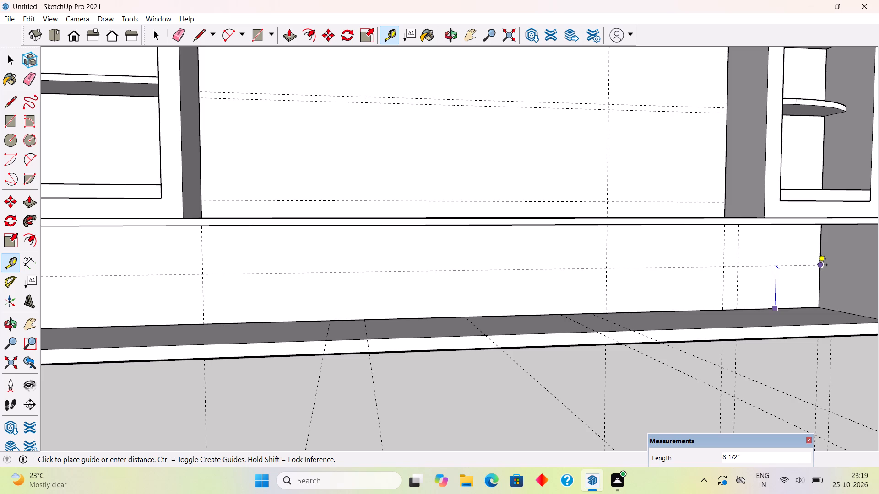
Draw a 4' by 1' 6" rectangle on the base board from the left upright's rear inner corner to the outer left guide.
scroll(810, 262, "down", 3)
scroll(706, 247, "down", 3)
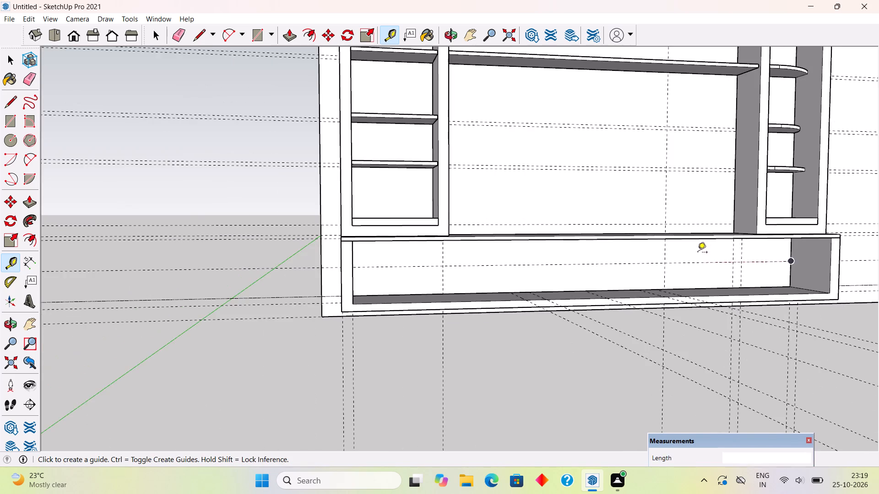
middle_click_drag(689, 269, 636, 264)
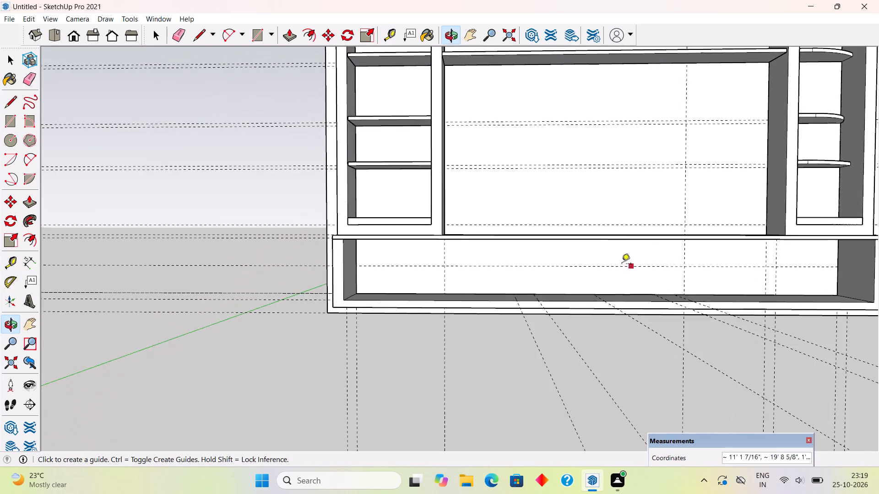
scroll(597, 272, "up", 4)
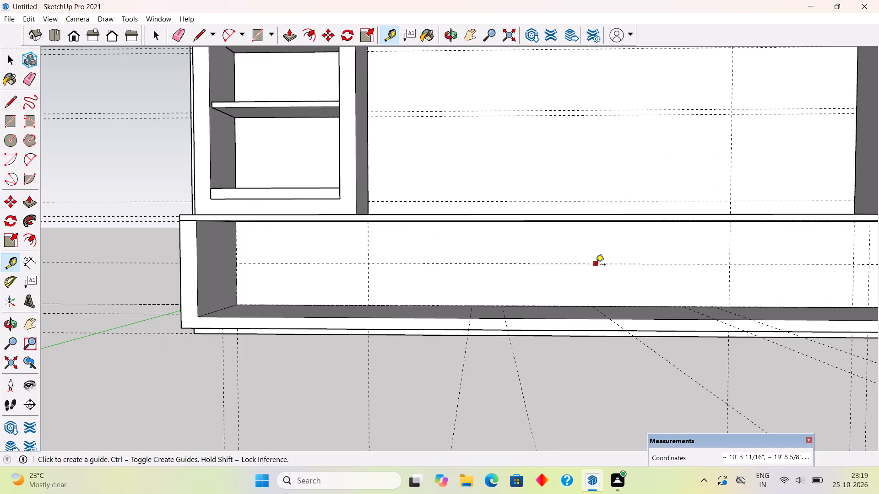
middle_click_drag(592, 284, 583, 330)
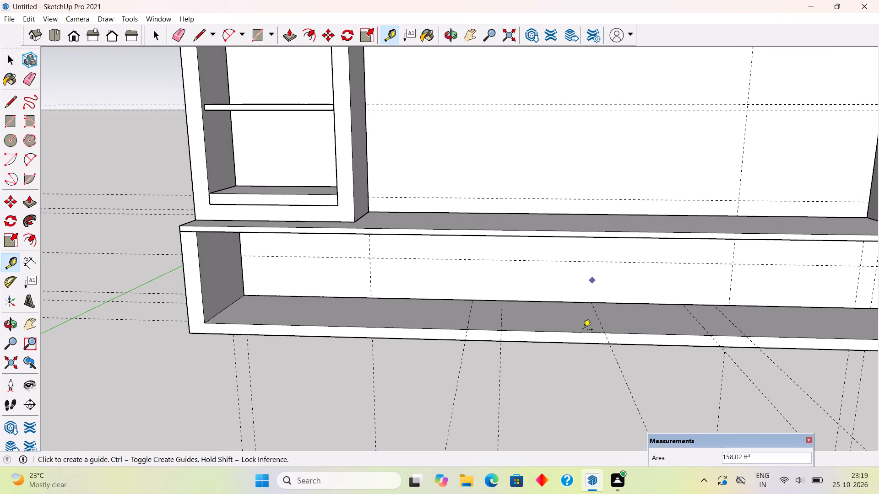
key("space")
key("r")
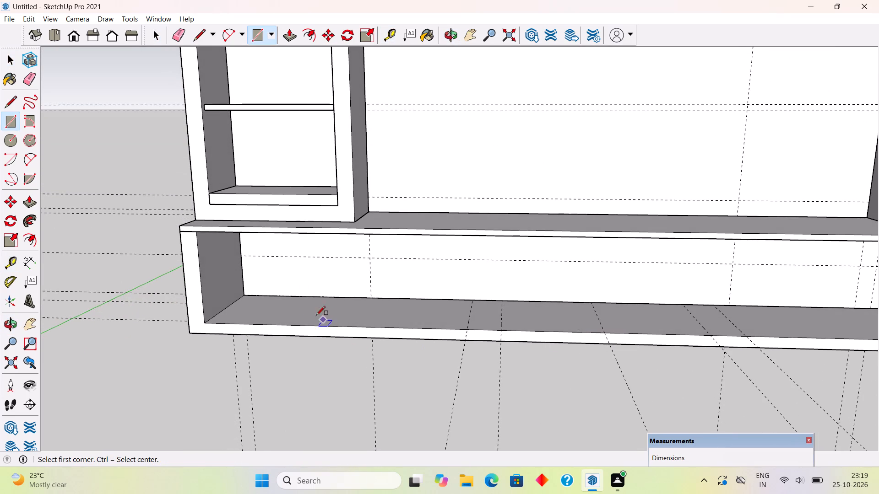
left_click(243, 294)
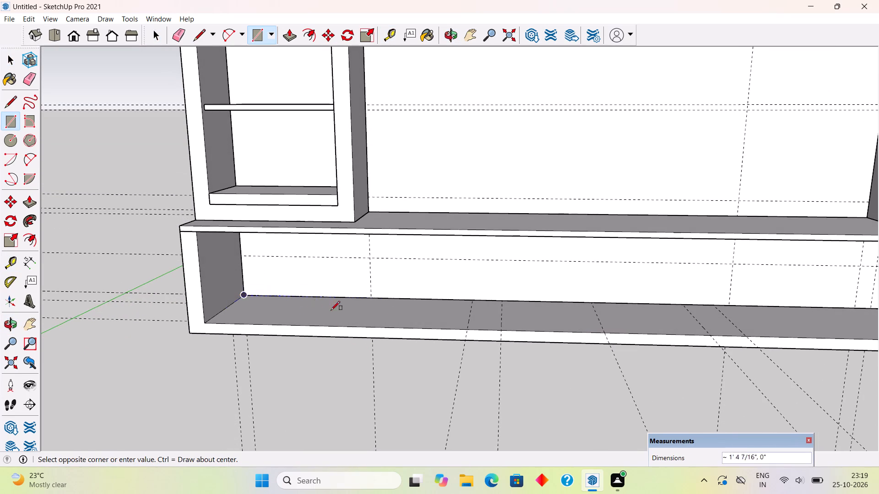
left_click(468, 332)
Extrude the rectangle 8 1/2" up to the mid-height guide, and push its top back down by 0.15".
key("p")
left_click(455, 318)
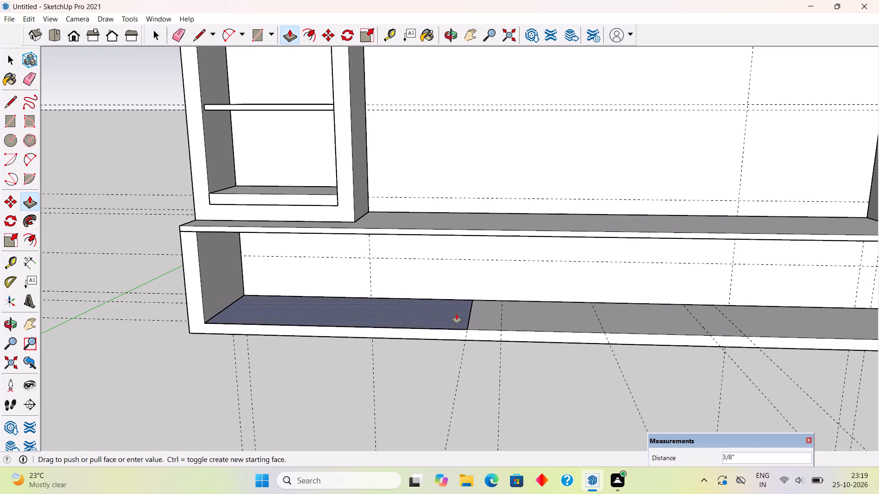
left_click(518, 261)
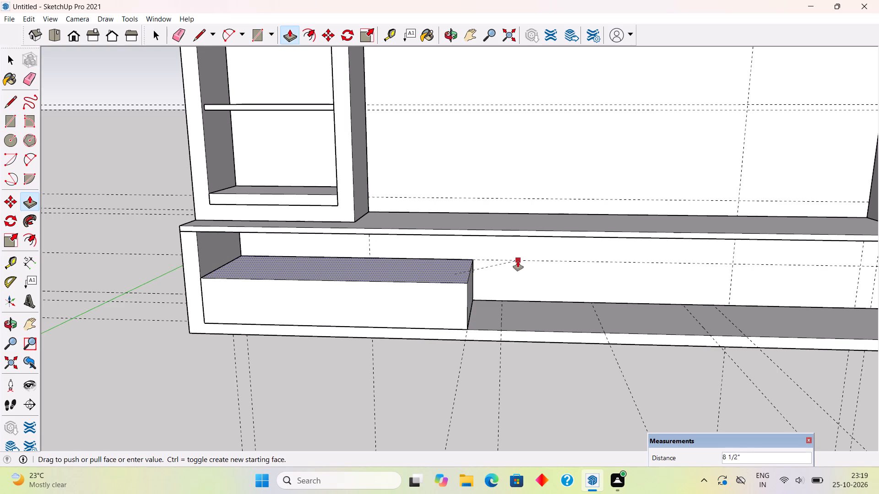
left_click(461, 279)
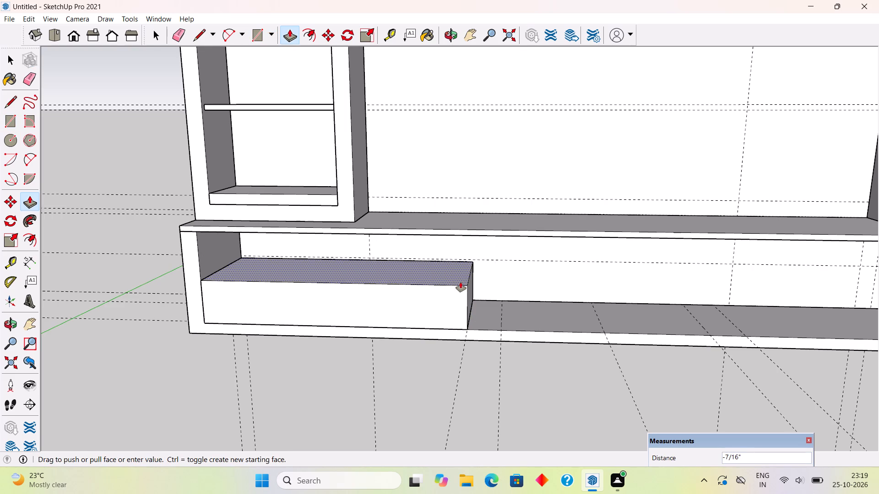
type(".15")
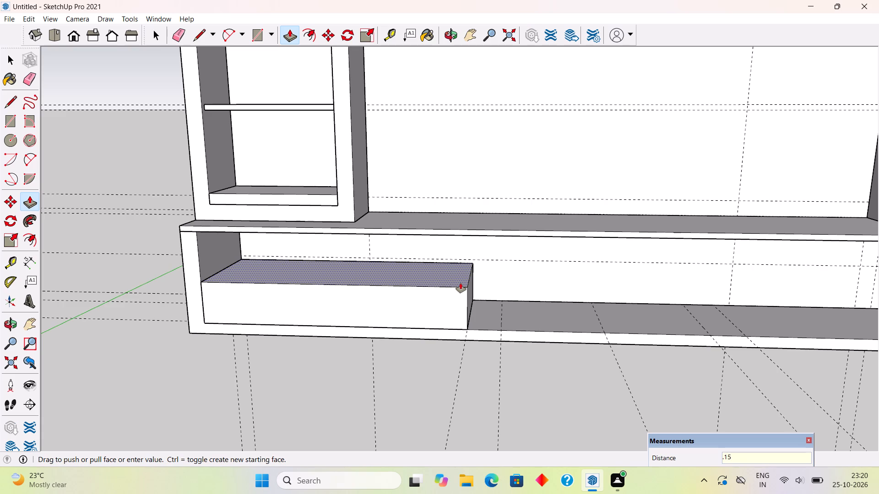
key("shift+quotedbl")
key("Return")
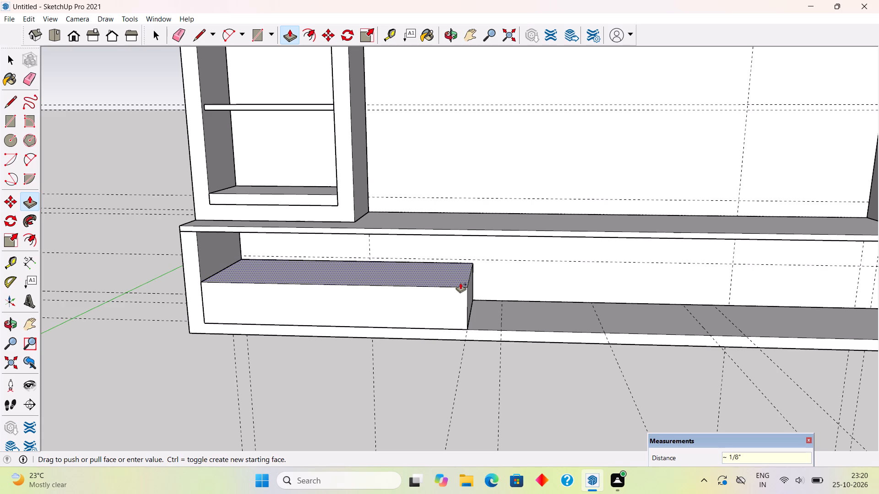
Extend the block upward by a separate 0.3" strip and an upper section reaching the underside of the board above.
left_click(460, 279)
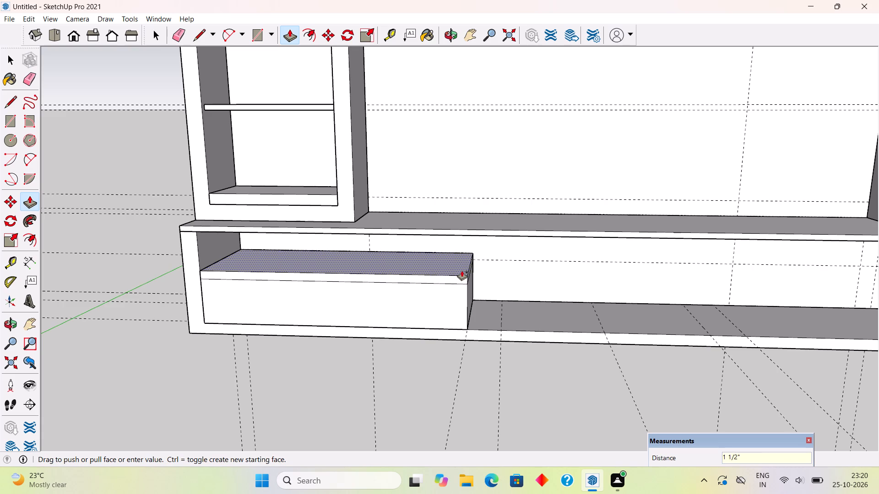
type(".3\"")
key("Return")
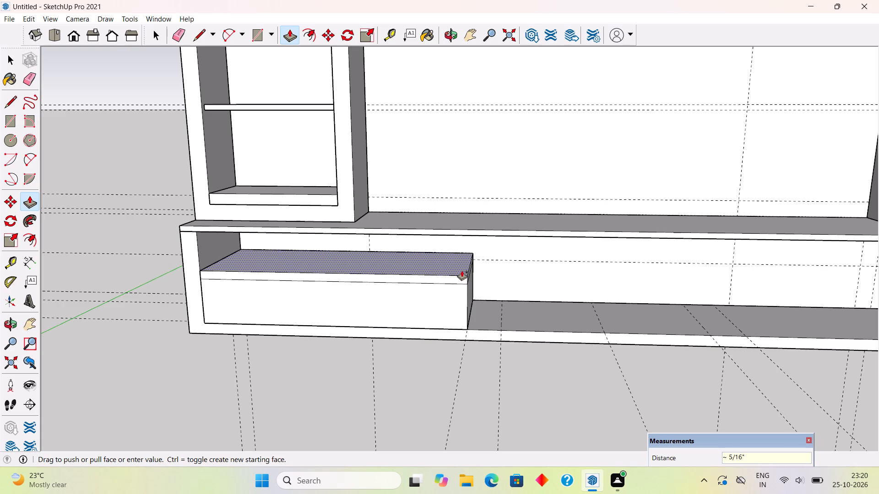
left_click(462, 271)
left_click(487, 236)
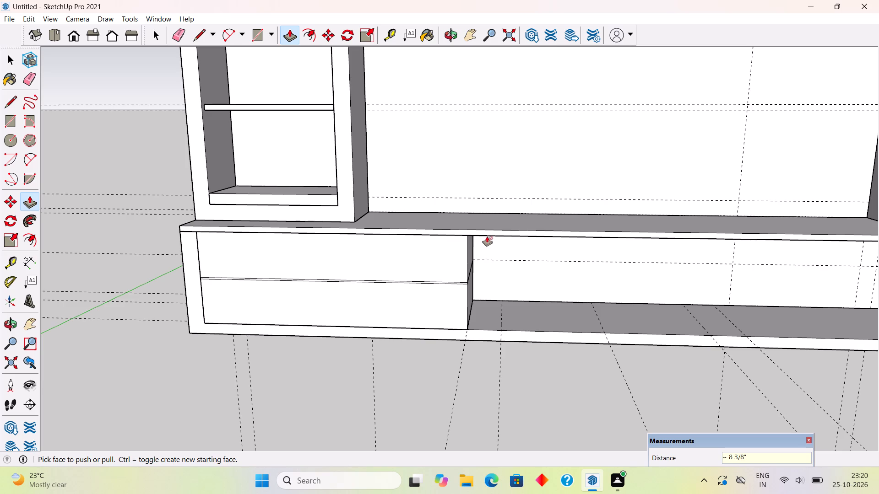
Make the stacked block in the left bay of the low cabinet one group.
key("space")
triple_click(437, 295)
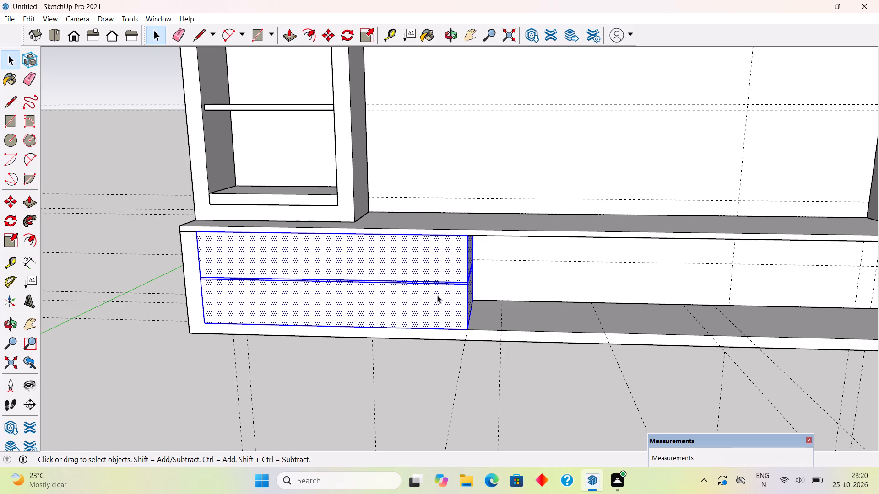
right_click(437, 295)
left_click(483, 217)
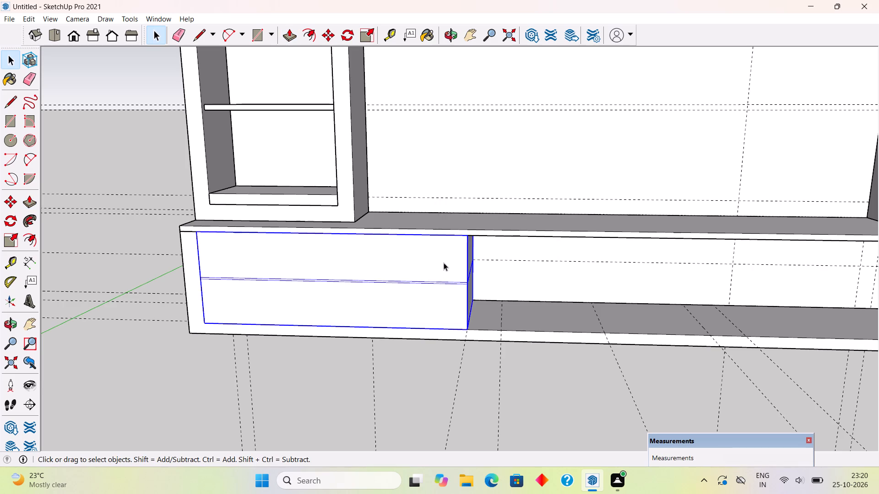
Inside the block group, start Push/Pull on the narrow front strip between the lower and upper sections.
scroll(441, 264, "up", 5)
triple_click(440, 266)
scroll(451, 299, "up", 10)
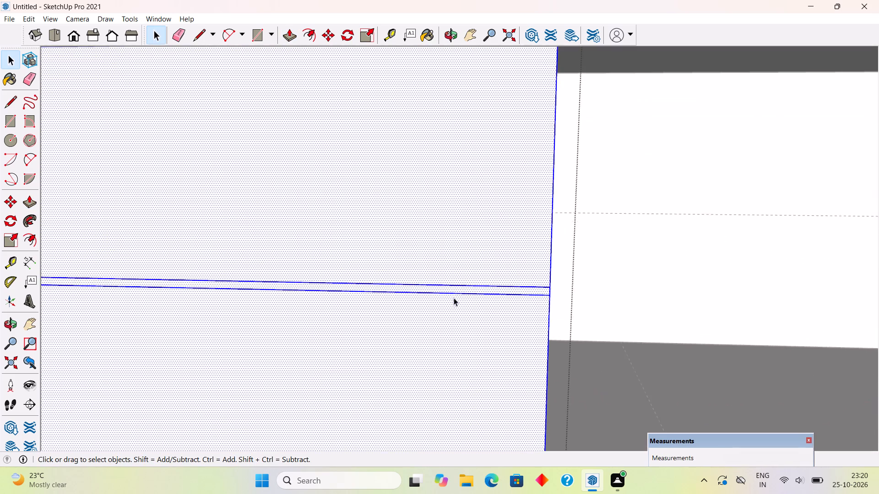
middle_click_drag(468, 294, 488, 283)
scroll(497, 264, "up", 3)
left_click(500, 269)
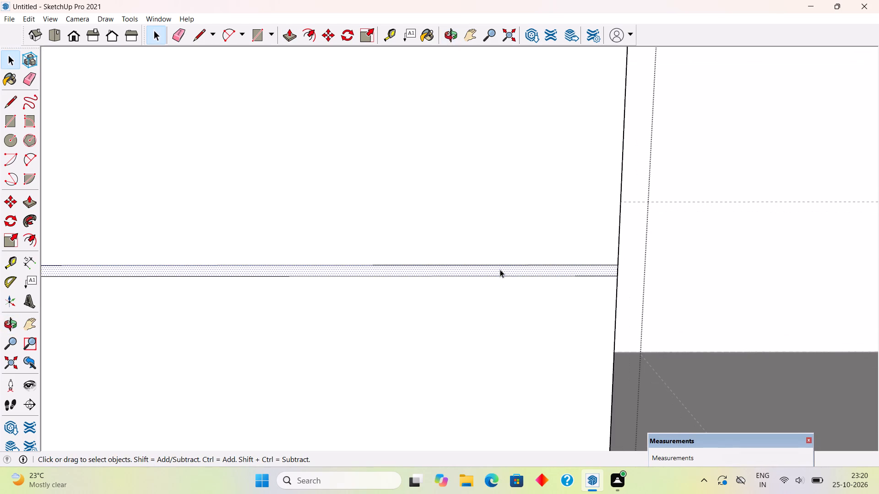
key("p")
left_click(500, 269)
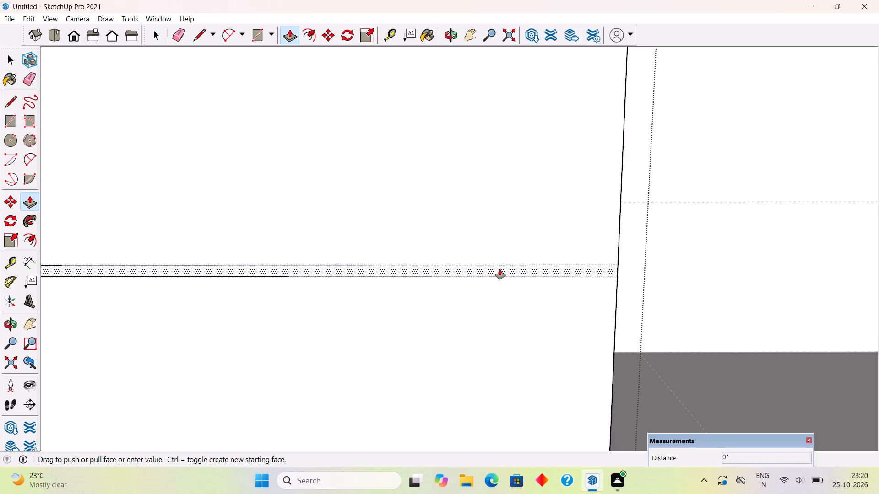
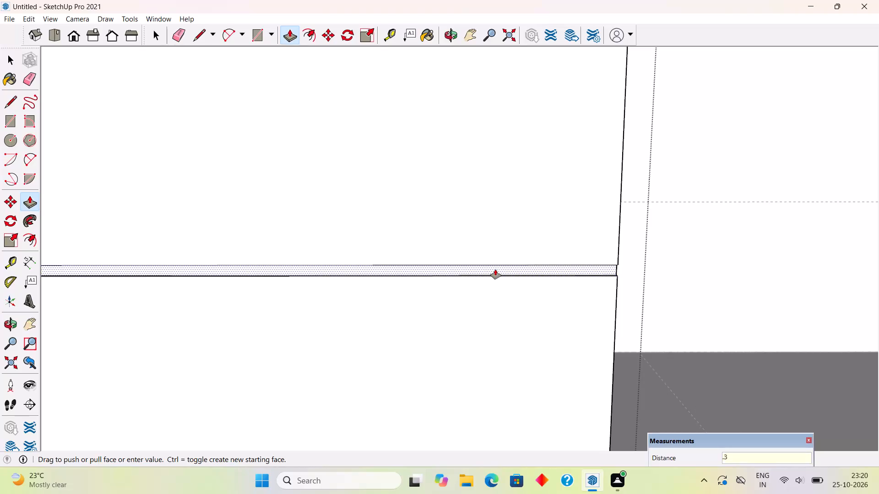
Recess the narrow strip between the left block's lower and upper sections by 0.3" and leave the group.
key("Return")
key("space")
scroll(495, 269, "down", 11)
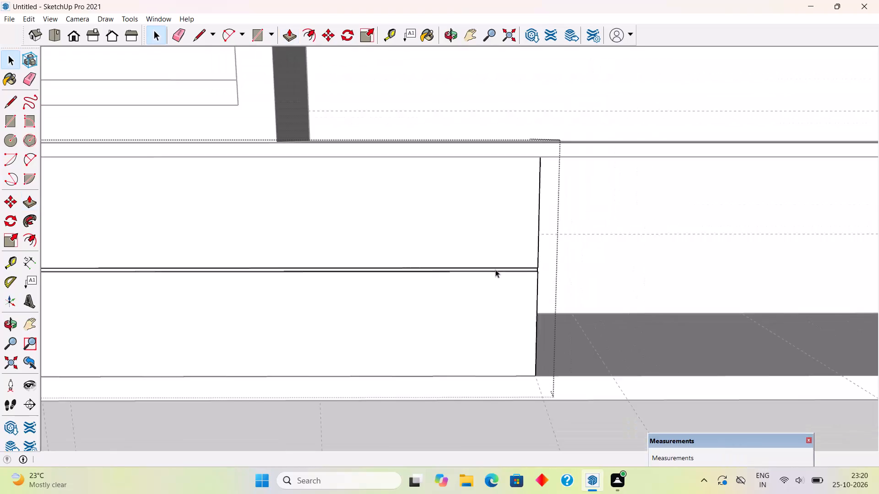
scroll(495, 269, "down", 11)
left_click(484, 338)
Draw a 4' wide rectangle on the low cabinet's floor from the guide to the front corner of the right bay.
scroll(342, 322, "down", 9)
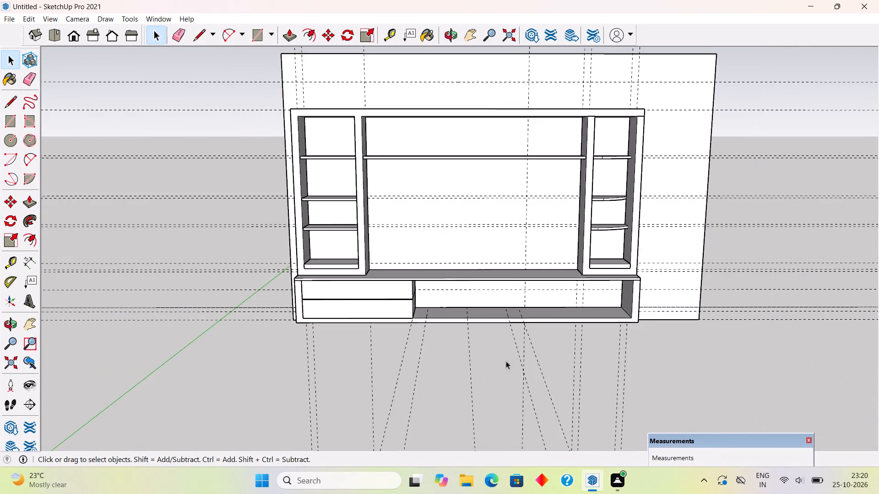
scroll(616, 359, "up", 9)
middle_click_drag(619, 315, 623, 362)
scroll(653, 317, "up", 3)
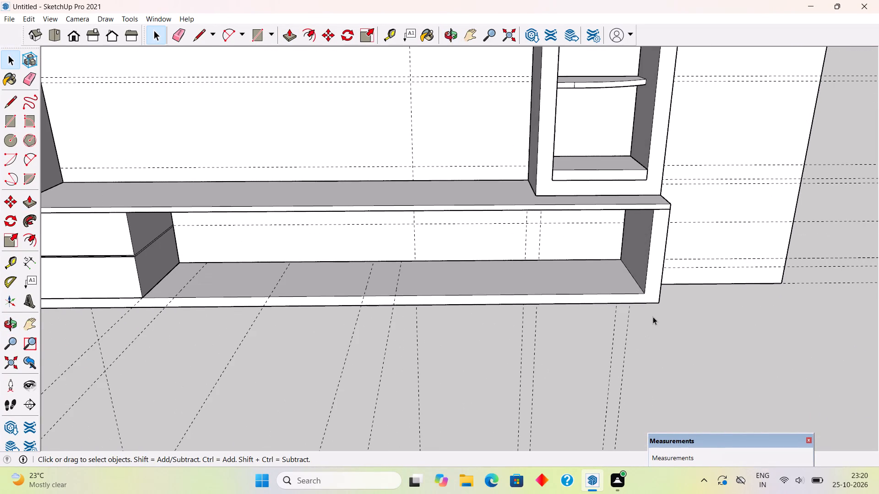
key("r")
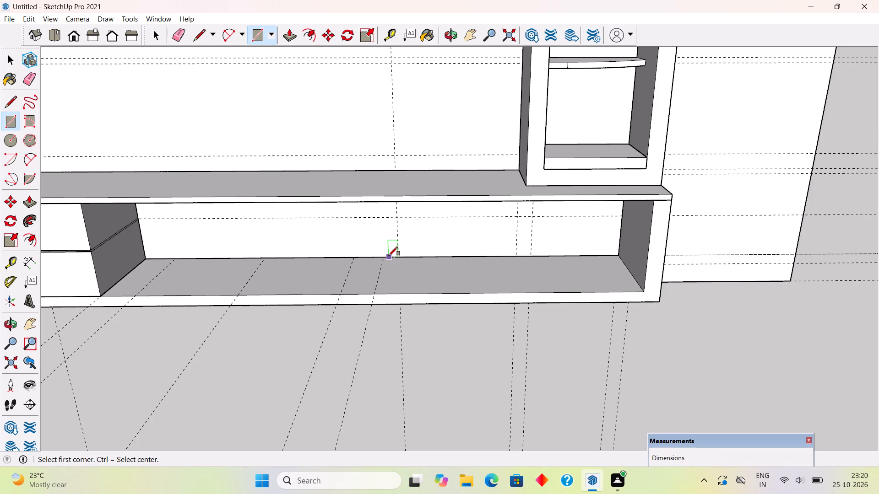
left_click(382, 257)
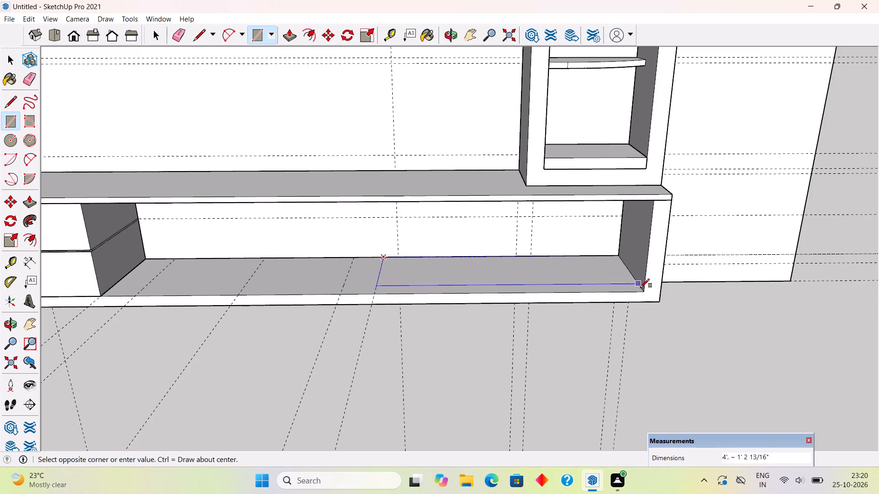
left_click(644, 289)
Extrude the right-bay rectangle 8 1/2" up to the mid-height guide, and push its top back down by 0.15".
key("p")
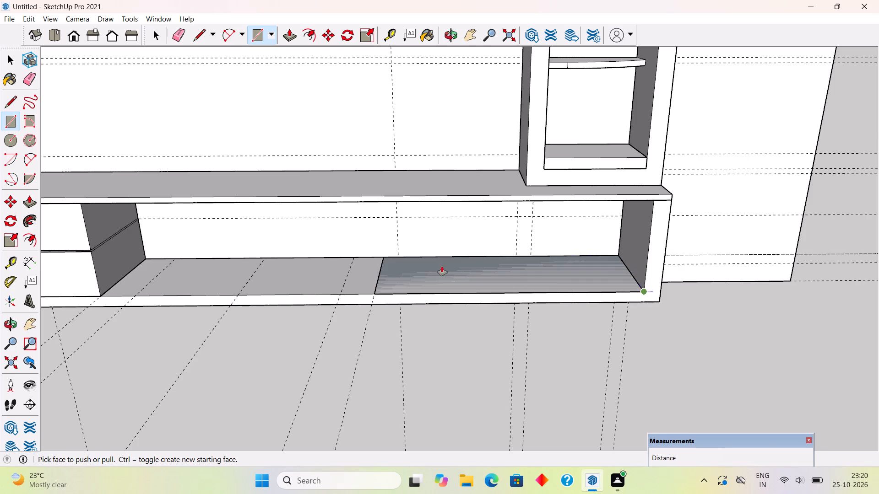
left_click(394, 266)
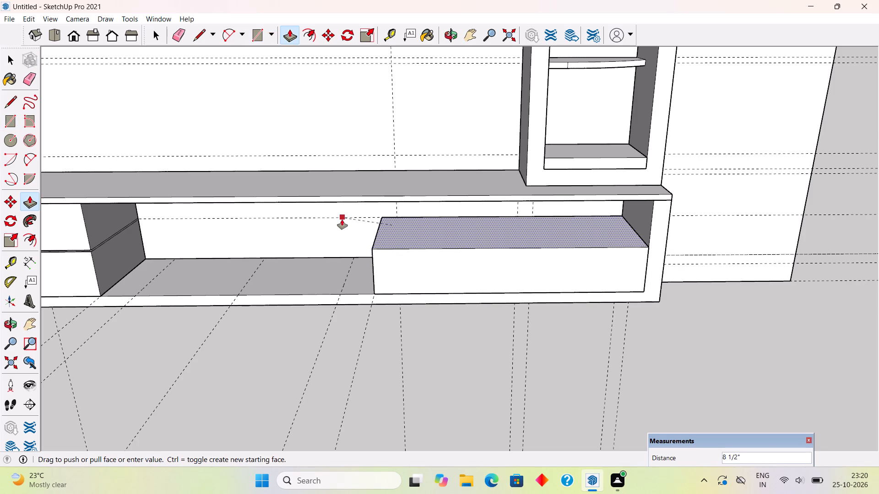
left_click(342, 220)
left_click(457, 237)
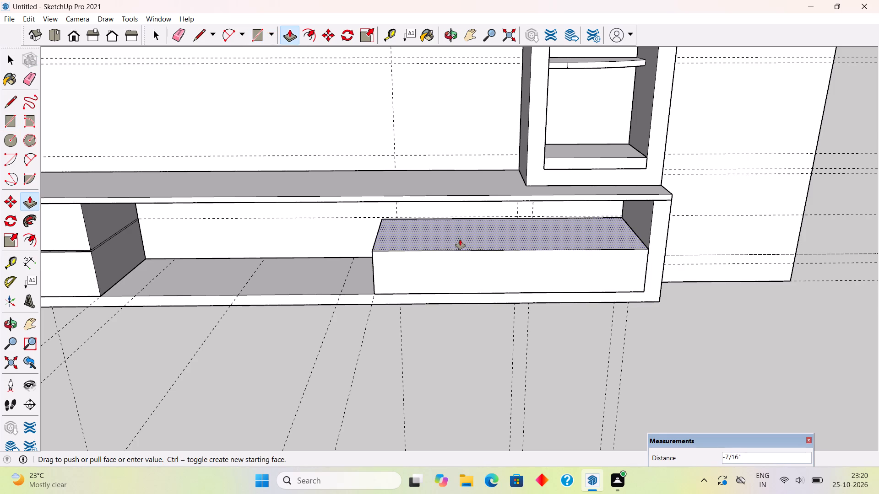
type(".3")
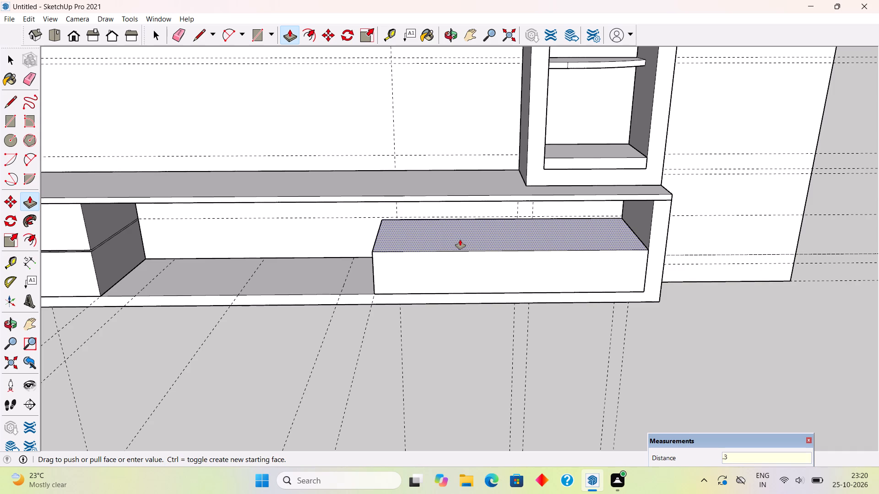
key("BackSpace")
key("BackSpace")
type(".15\"")
key("Return")
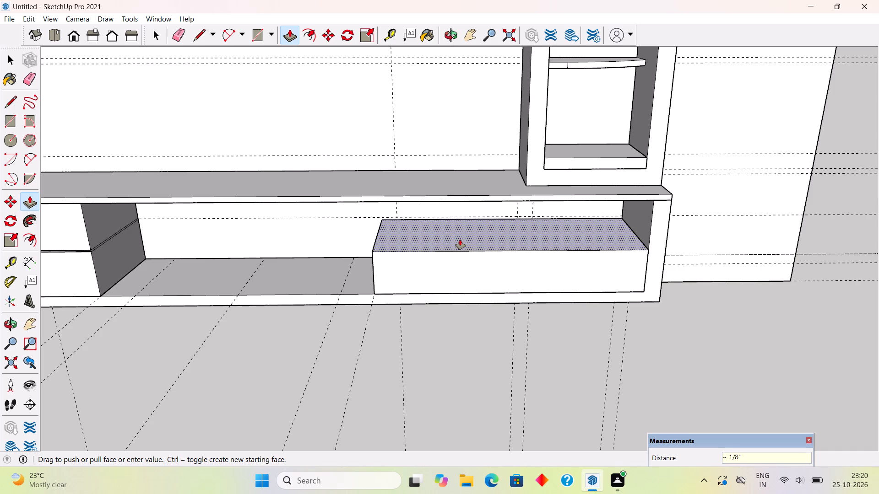
Extend the right block upward by a separate 0.3" strip and an upper section reaching the underside of the board above.
left_click(460, 240)
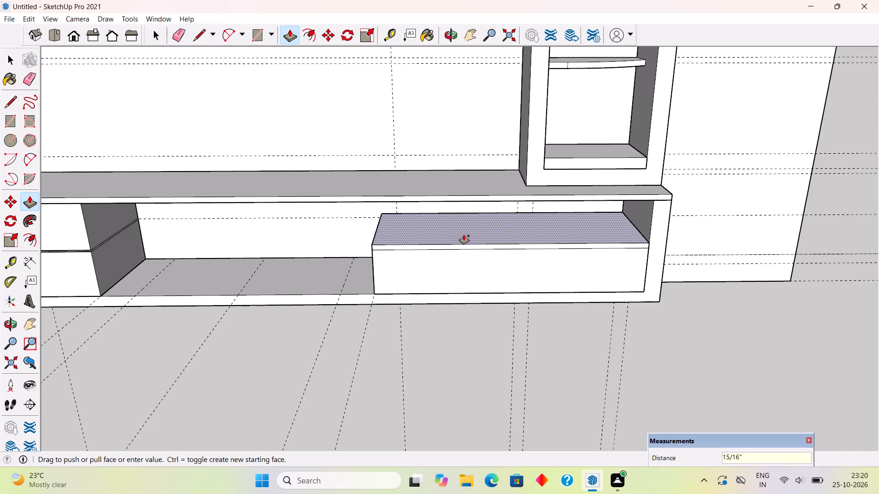
type(".3")
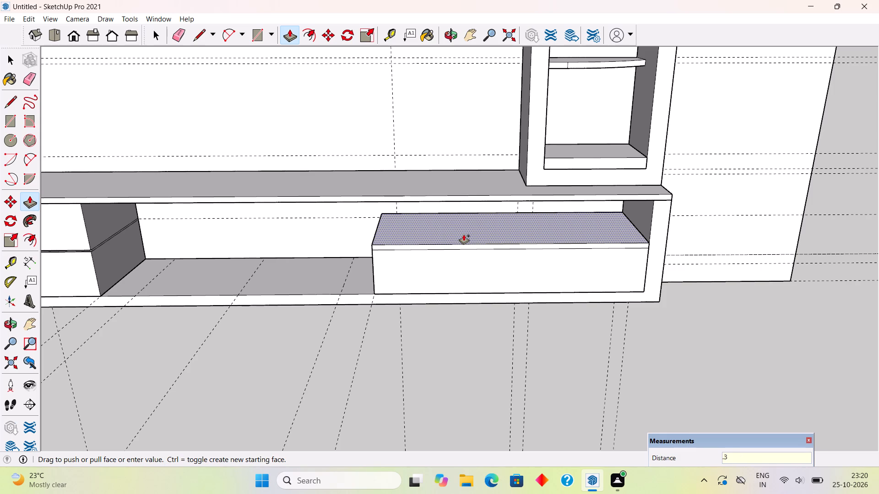
key("shift+quotedbl")
key("Return")
left_click(464, 235)
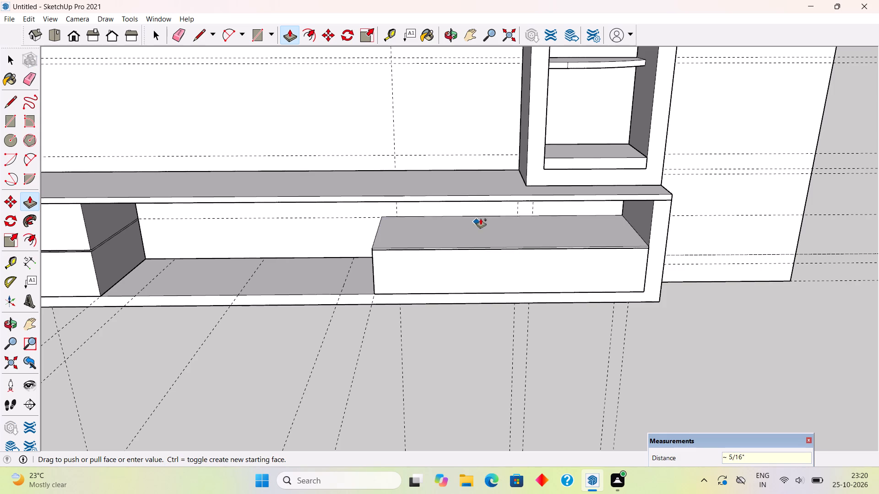
left_click(501, 200)
Make the stacked block in the right bay of the low cabinet one group.
key("space")
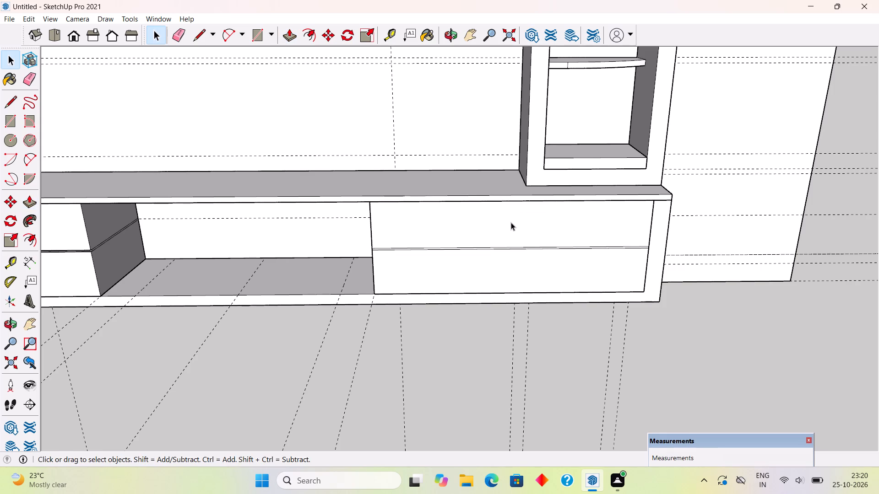
left_click(511, 222)
triple_click(511, 222)
right_click(511, 222)
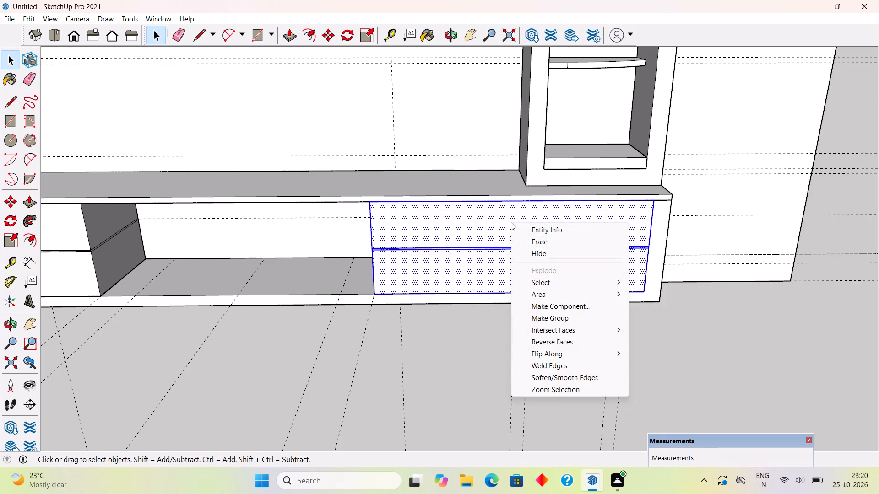
left_click(569, 318)
Inside the right block group, recess the narrow front strip between the two sections by 0.3" and leave the group.
scroll(526, 280, "up", 10)
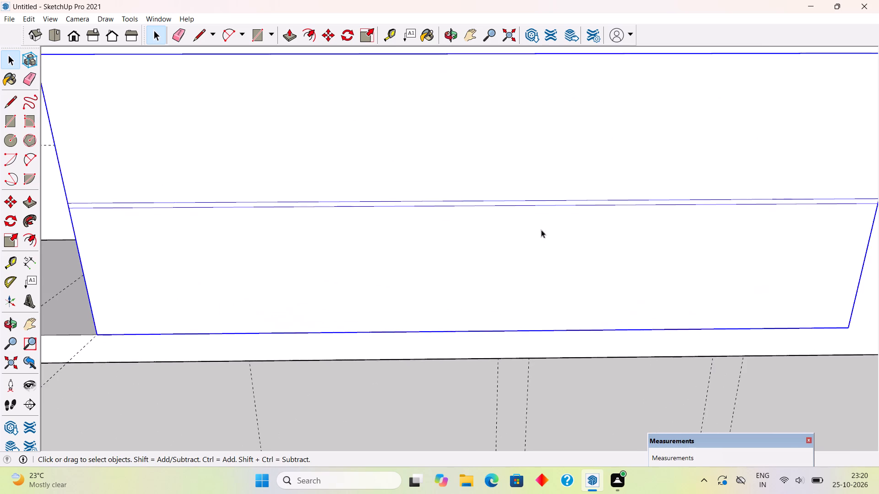
scroll(541, 216, "up", 4)
left_click(541, 199)
scroll(543, 197, "up", 5)
triple_click(543, 197)
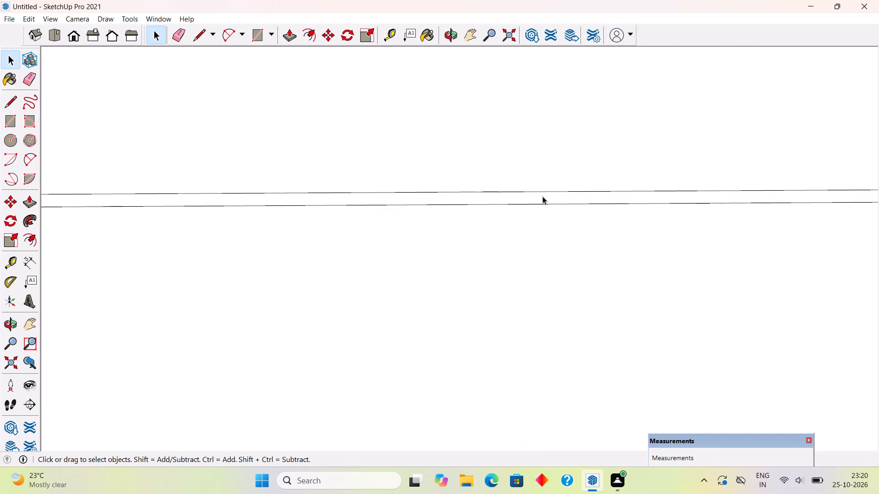
left_click(543, 196)
left_click(545, 199)
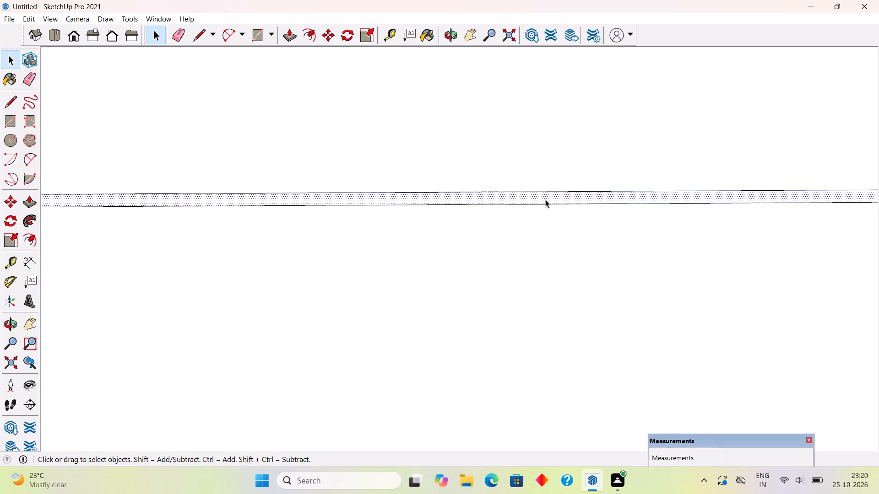
key("p")
left_click(545, 199)
key("period")
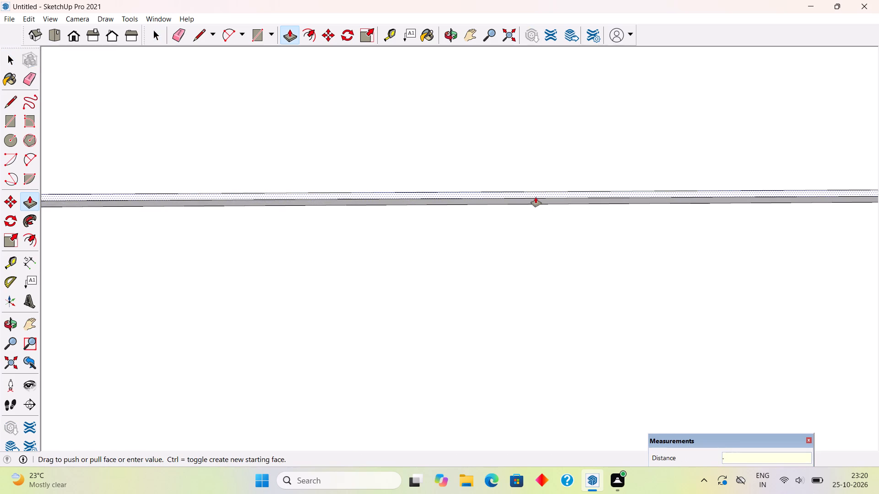
type("3\"")
key("Return")
key("space")
scroll(536, 197, "down", 15)
scroll(560, 254, "down", 5)
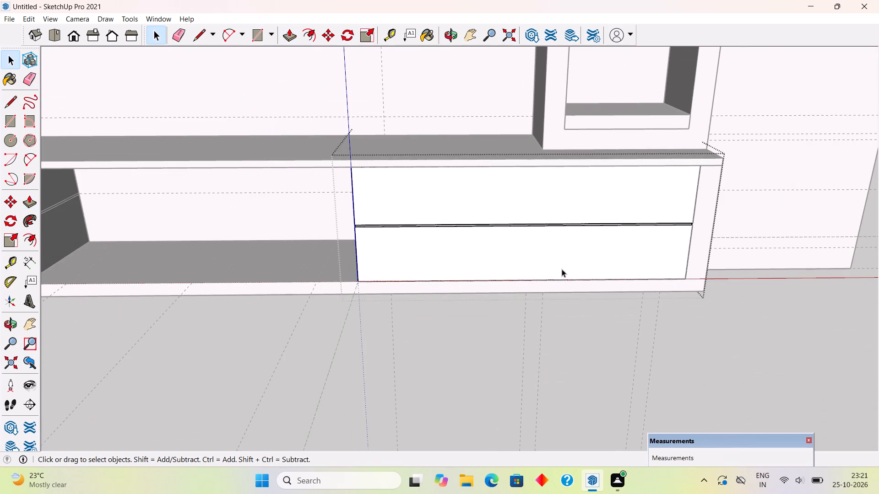
left_click(478, 369)
Place guides 0.6" below and 0.6" above the mid-height guide on the back face of the cabinet's open middle bay.
middle_click_drag(395, 327, 518, 260)
scroll(518, 260, "down", 2)
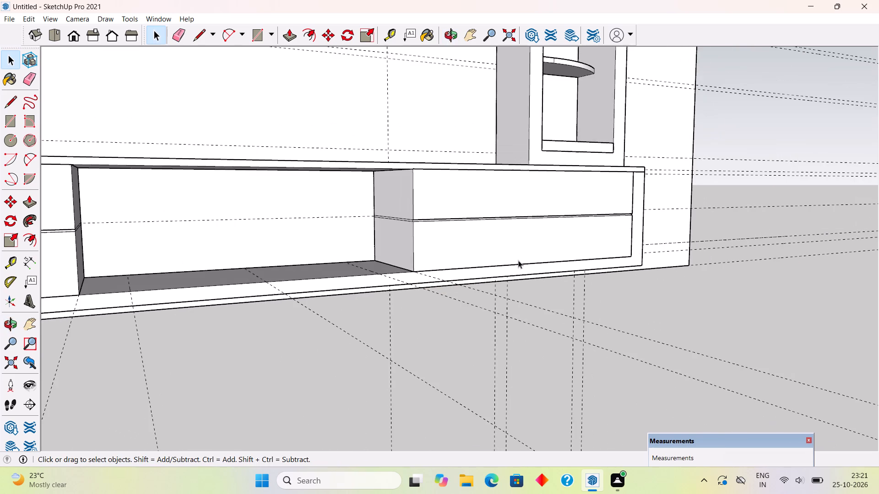
scroll(284, 238, "up", 1)
middle_click_drag(281, 239, 238, 241)
scroll(88, 208, "up", 1)
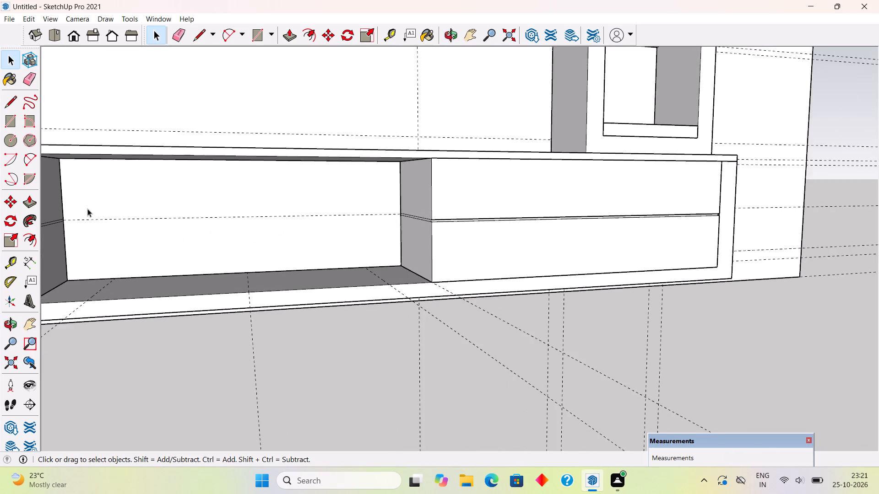
scroll(87, 209, "up", 1)
scroll(87, 211, "down", 7)
scroll(63, 217, "up", 9)
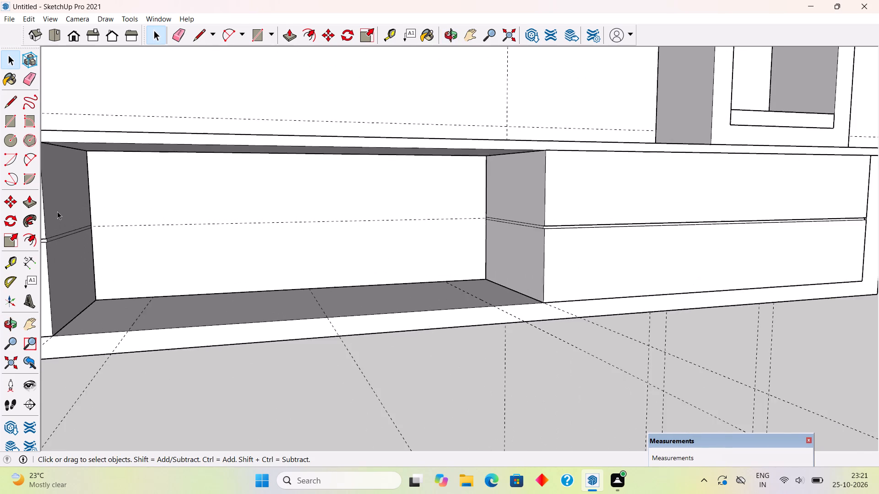
scroll(57, 211, "up", 3)
key("t")
left_click(228, 226)
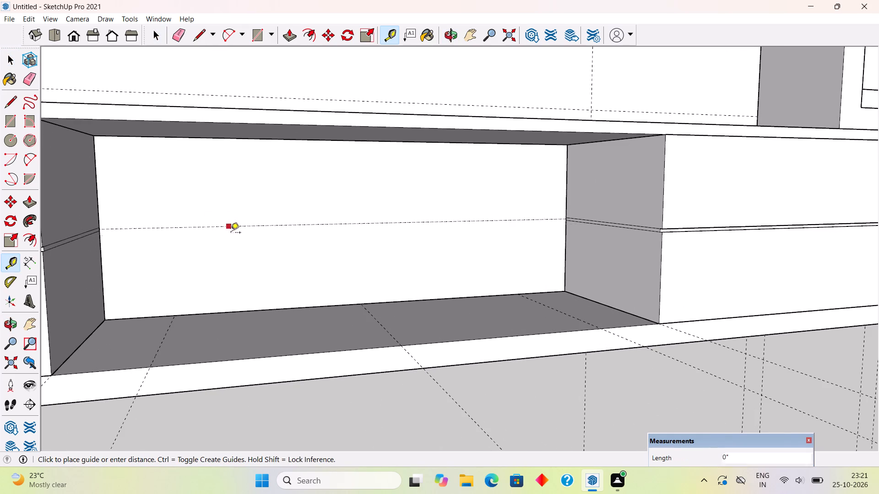
type(".6")
key("shift+quotedbl")
key("Return")
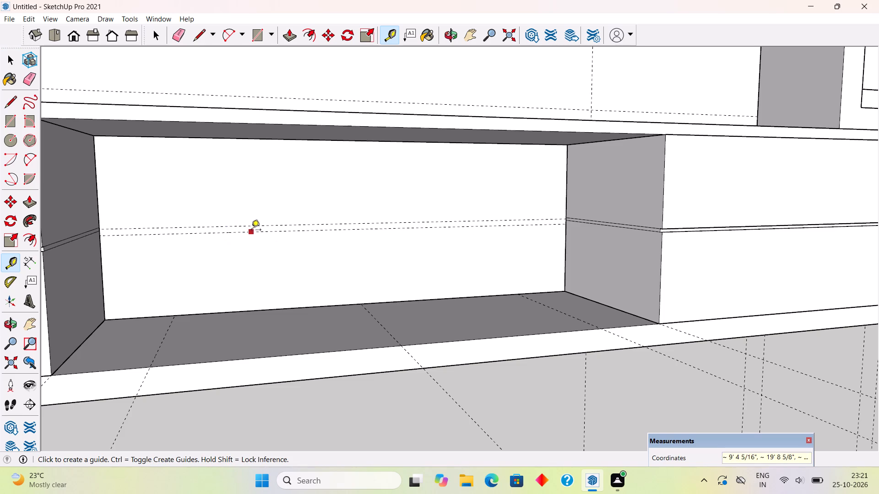
left_click(255, 227)
type(".6\"")
key("Return")
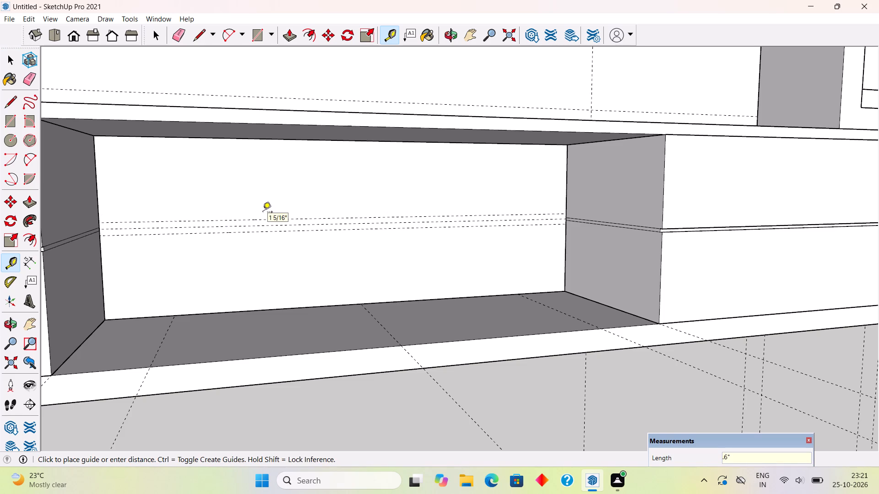
Draw a 4' wide rectangle between the outer two guides on the middle bay's back face and extrude it 1' 6" forward as a shelf.
key("r")
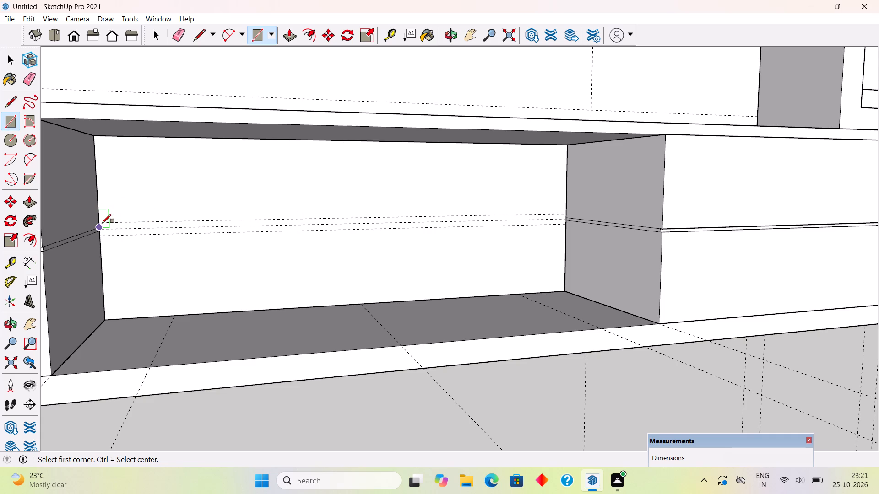
scroll(100, 218, "up", 5)
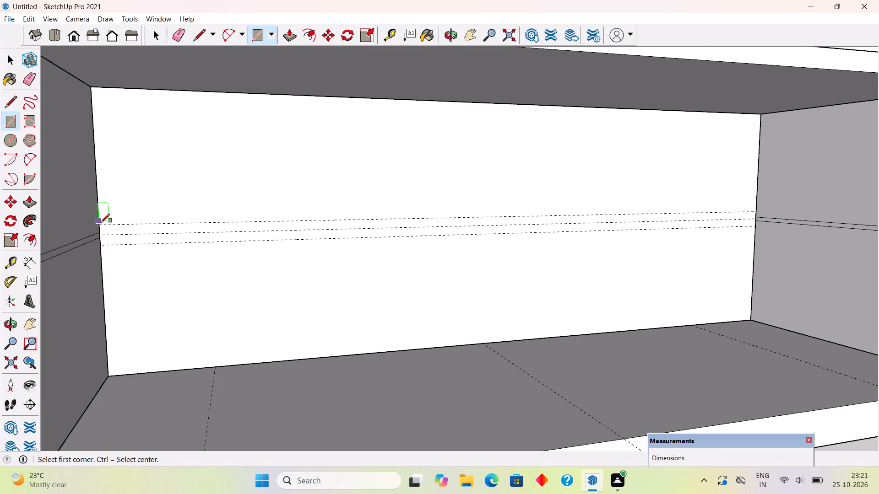
left_click(101, 223)
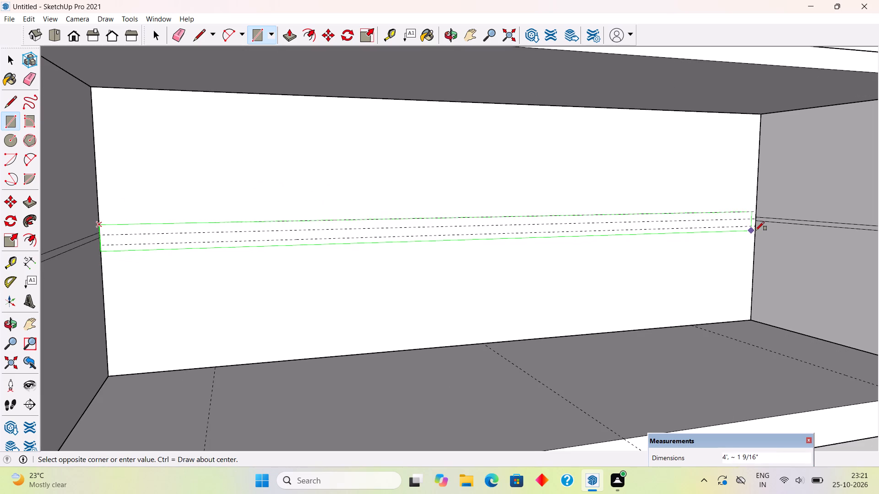
left_click(756, 227)
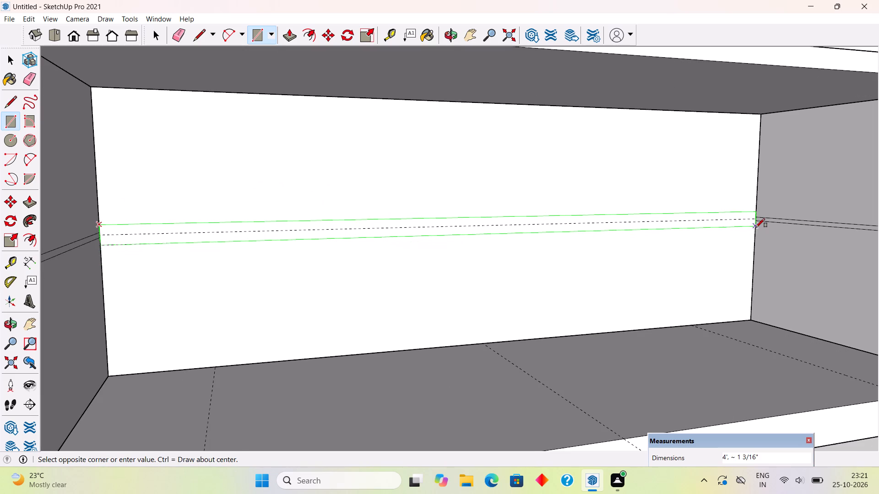
key("p")
left_click(736, 222)
scroll(766, 228, "down", 4)
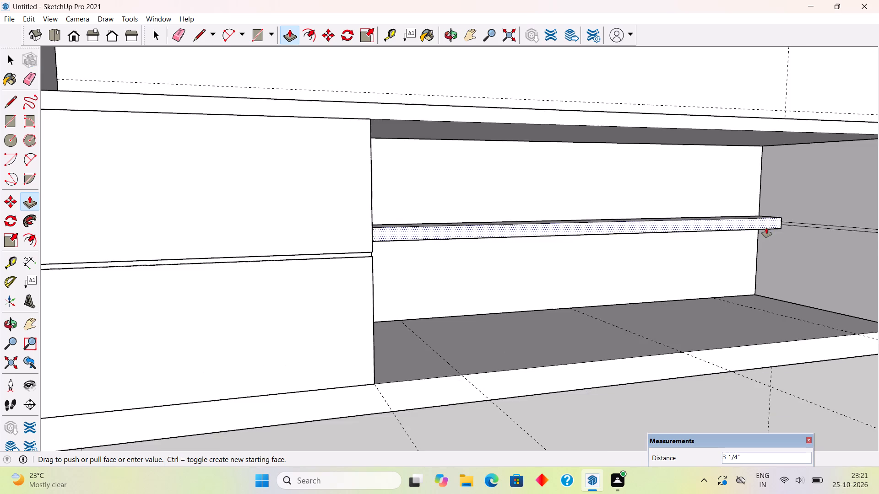
scroll(766, 228, "down", 4)
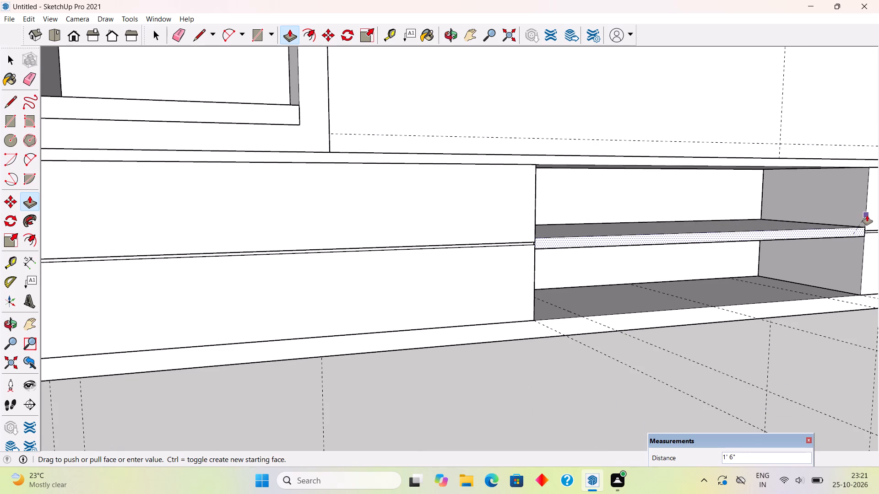
left_click(867, 215)
Make the new shelf in the middle bay a group.
key("space")
triple_click(793, 235)
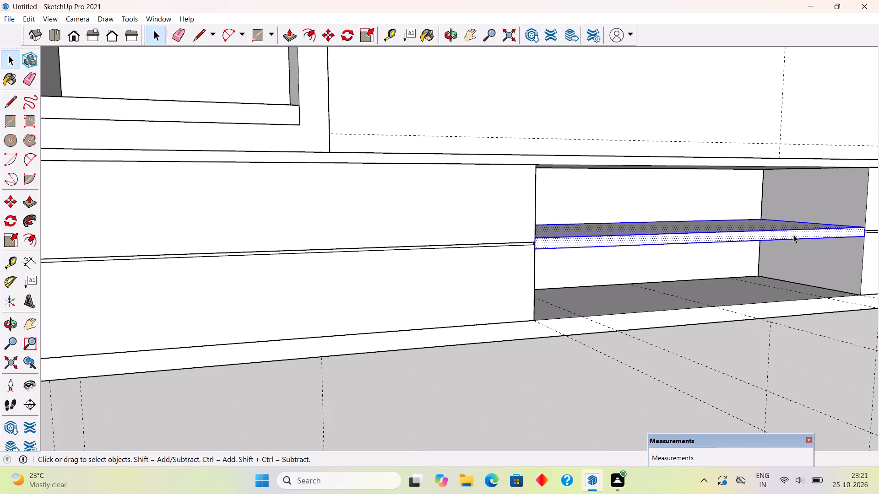
right_click(793, 235)
left_click(815, 329)
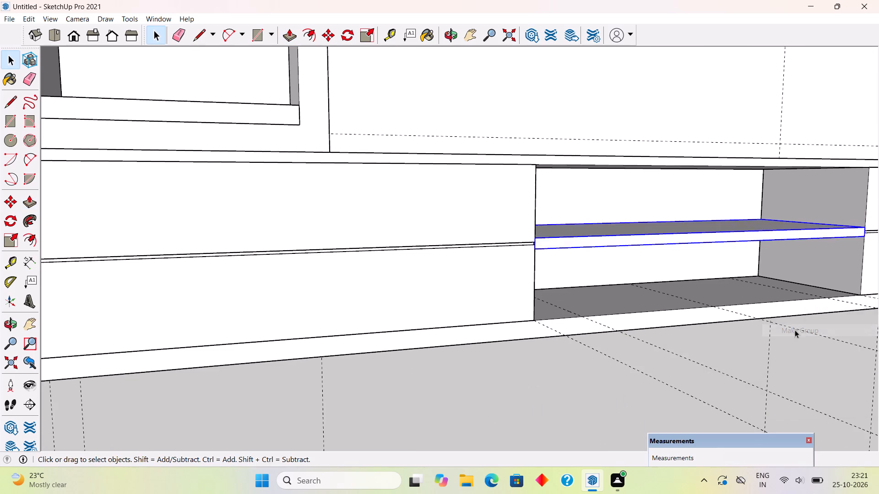
Draw a vertical strip about 3/4" wide and 5' 9" high on the back wall, along the inner side of the left shelved frame.
scroll(792, 332, "down", 3)
scroll(792, 332, "up", 1)
scroll(792, 332, "down", 1)
left_click(789, 343)
scroll(769, 340, "down", 11)
middle_click_drag(604, 331, 539, 329)
scroll(539, 329, "down", 4)
scroll(493, 317, "down", 4)
middle_click_drag(772, 310, 760, 259)
scroll(710, 272, "up", 4)
middle_click_drag(691, 279, 685, 293)
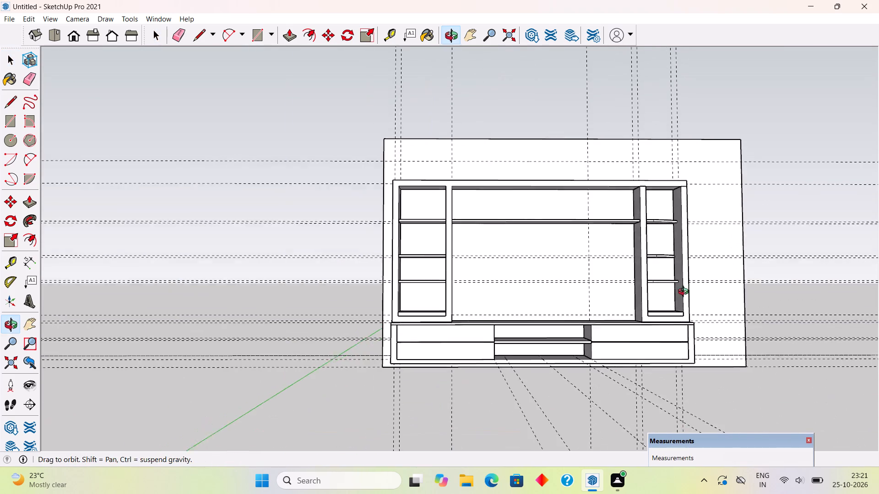
middle_click_drag(685, 293, 685, 298)
scroll(514, 259, "up", 6)
scroll(457, 245, "up", 1)
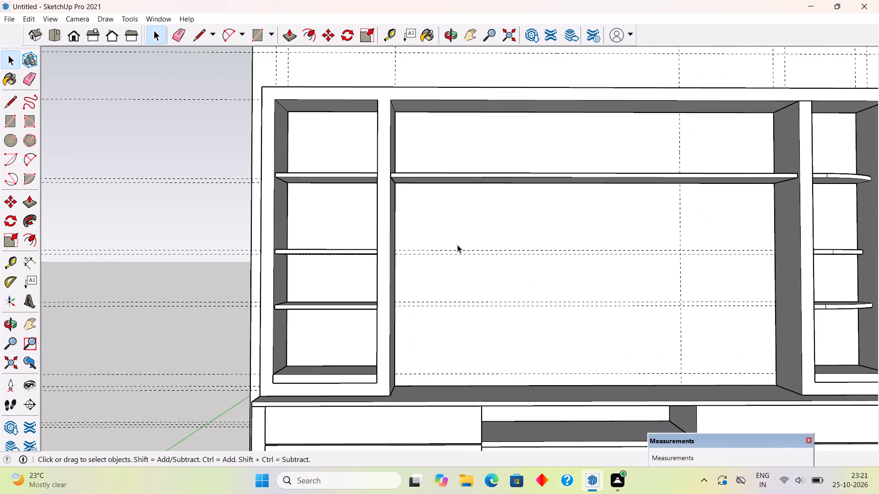
key("r")
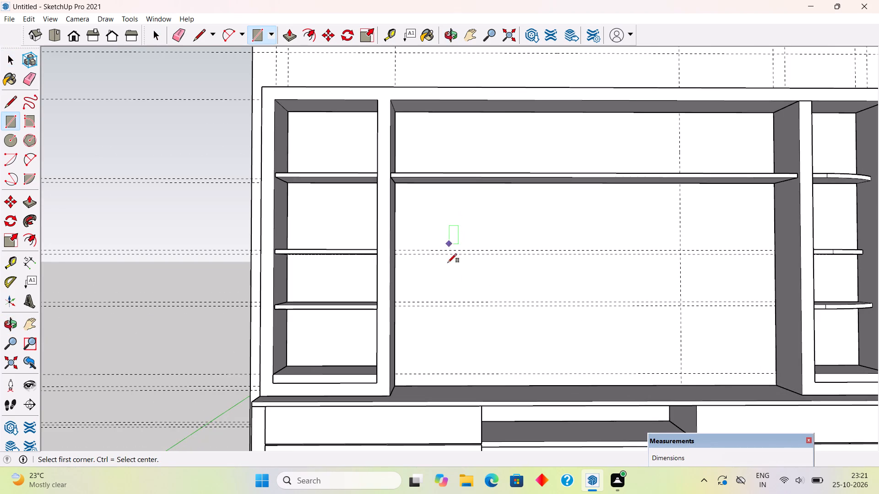
scroll(418, 377, "up", 8)
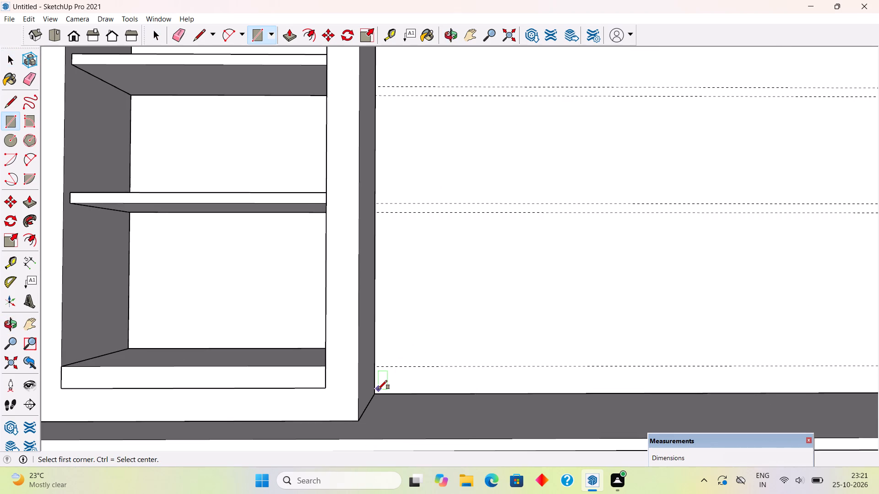
left_click(377, 392)
scroll(378, 333, "down", 8)
scroll(391, 228, "down", 5)
scroll(396, 147, "up", 2)
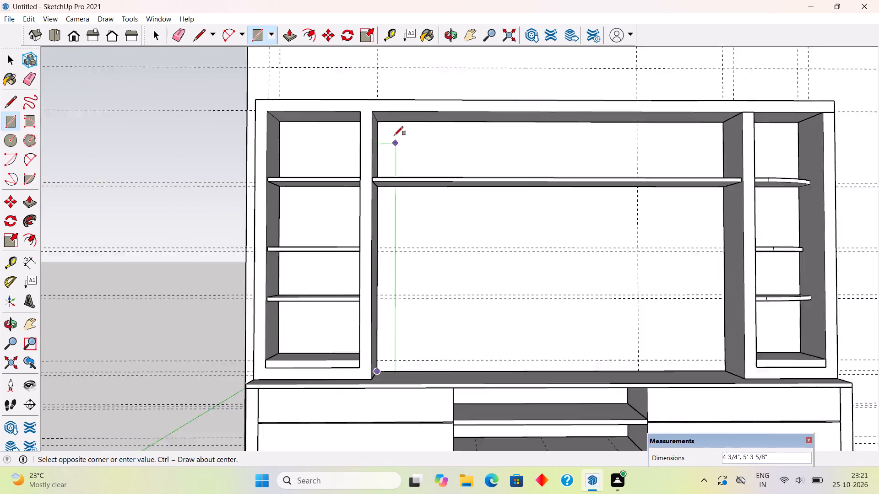
scroll(394, 135, "up", 15)
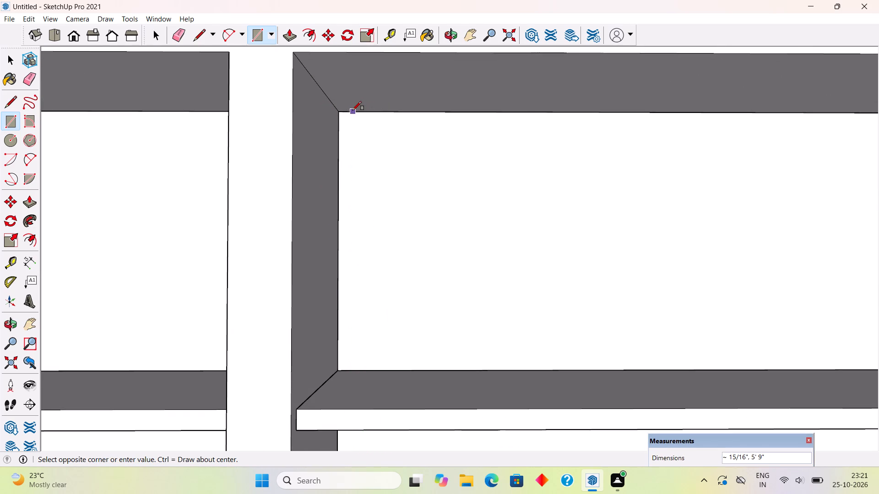
scroll(350, 116, "up", 9)
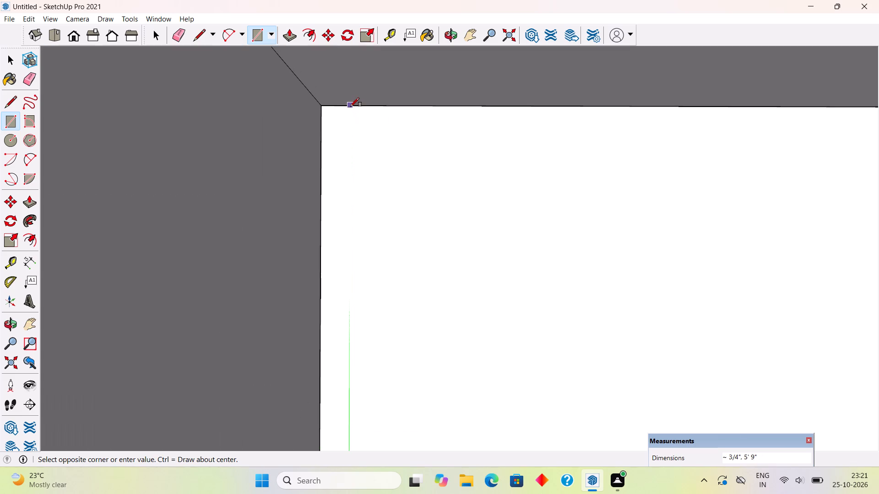
left_click(350, 108)
Extrude the narrow vertical strip 2" forward from the back wall.
scroll(375, 145, "down", 5)
scroll(393, 181, "down", 2)
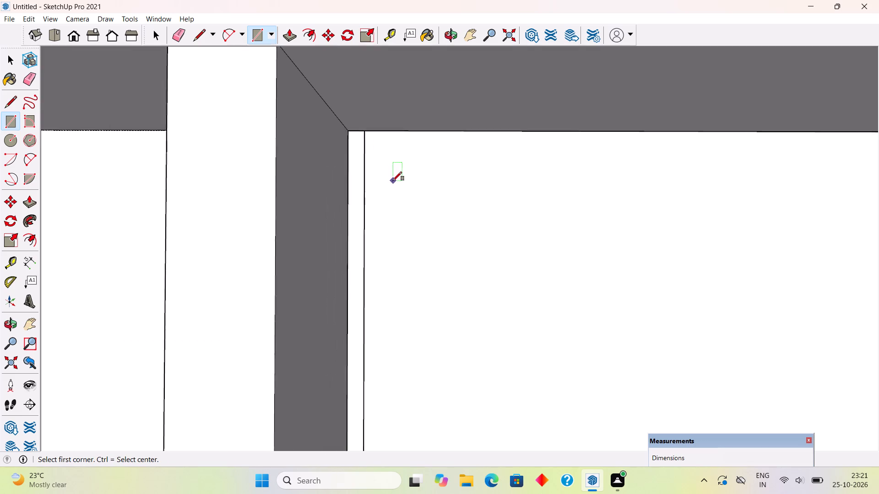
scroll(393, 181, "down", 10)
scroll(405, 253, "down", 4)
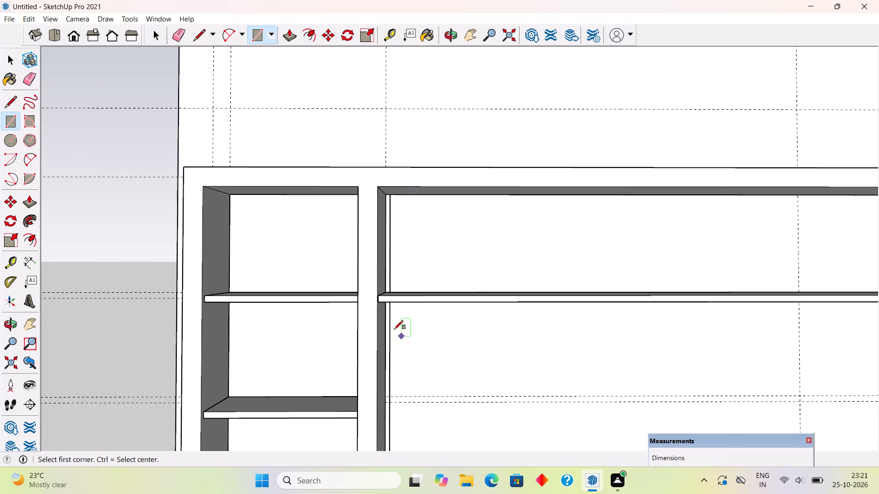
key("space")
key("p")
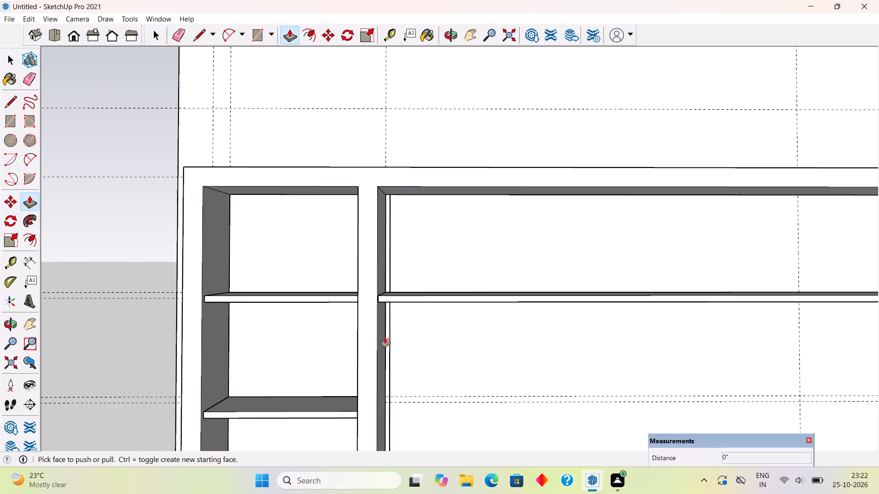
left_click(387, 340)
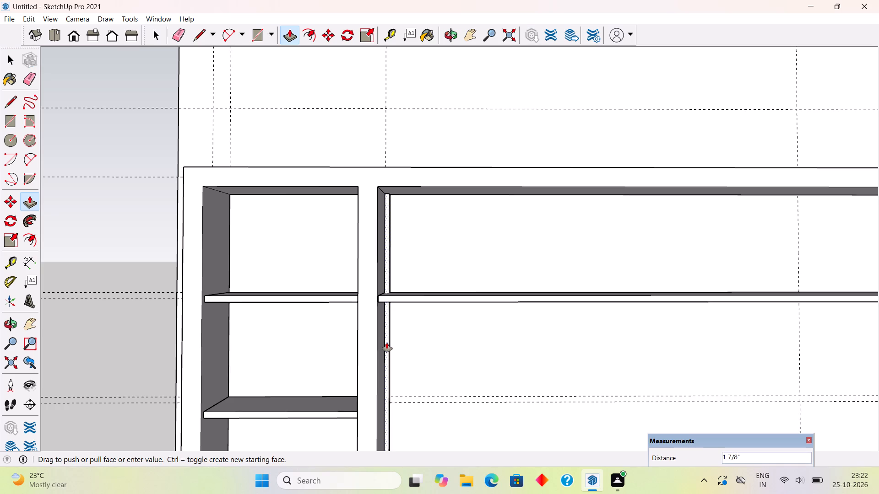
key("2")
key("shift+quotedbl")
key("Return")
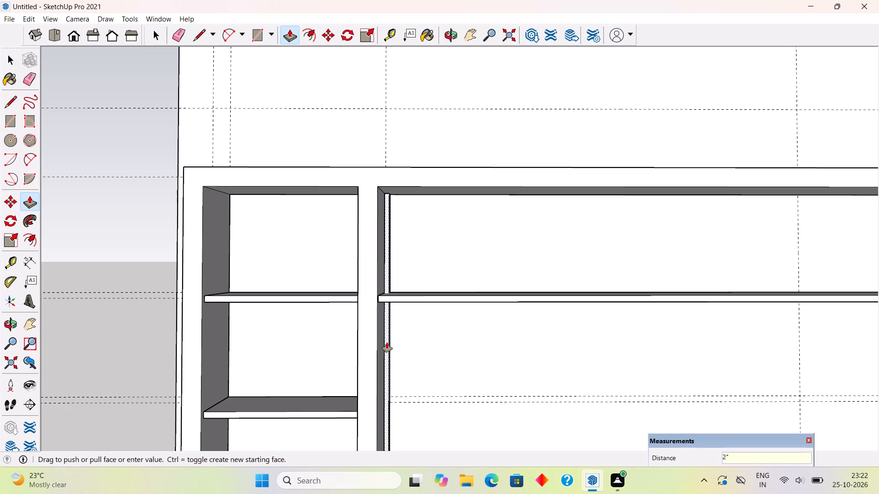
Make the extruded vertical slat a group.
key("space")
triple_click(387, 343)
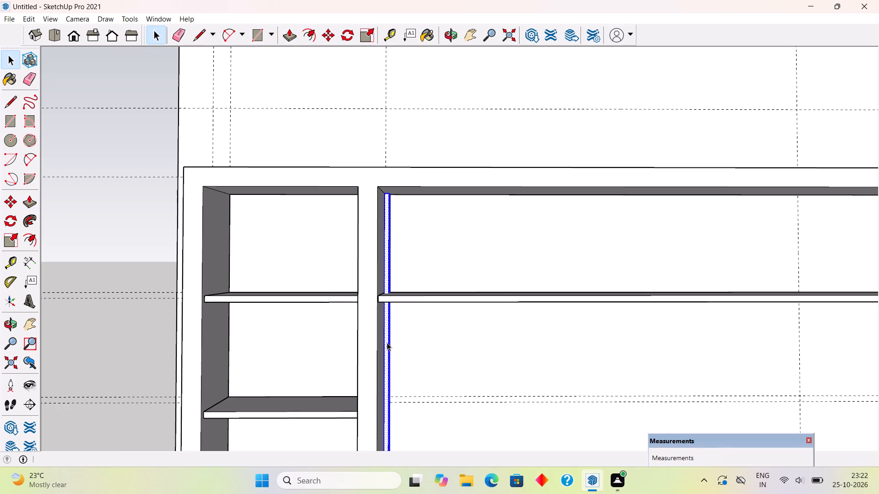
right_click(387, 343)
left_click(423, 267)
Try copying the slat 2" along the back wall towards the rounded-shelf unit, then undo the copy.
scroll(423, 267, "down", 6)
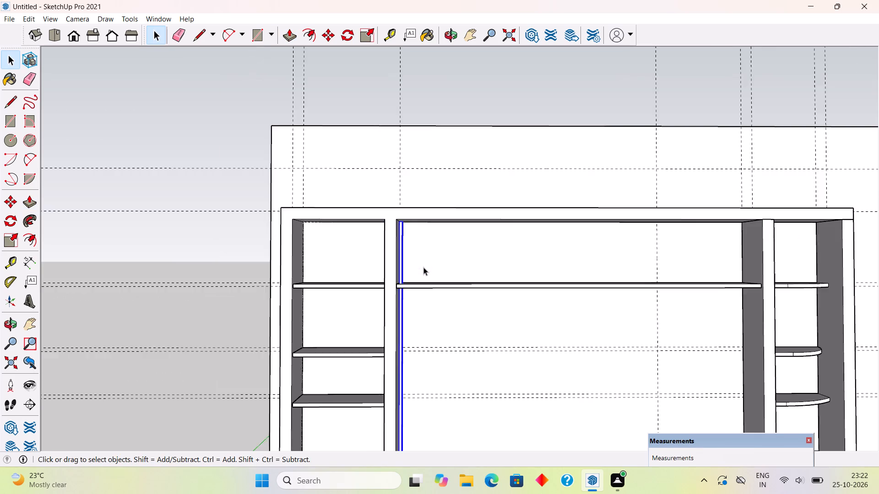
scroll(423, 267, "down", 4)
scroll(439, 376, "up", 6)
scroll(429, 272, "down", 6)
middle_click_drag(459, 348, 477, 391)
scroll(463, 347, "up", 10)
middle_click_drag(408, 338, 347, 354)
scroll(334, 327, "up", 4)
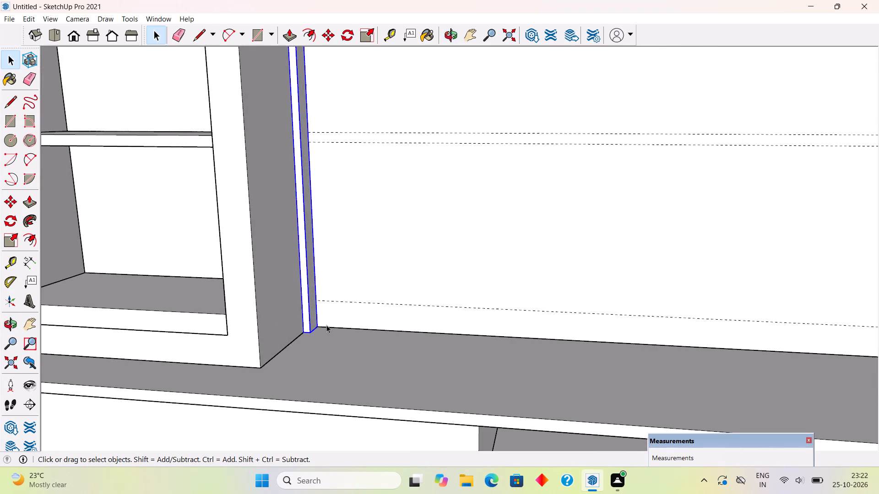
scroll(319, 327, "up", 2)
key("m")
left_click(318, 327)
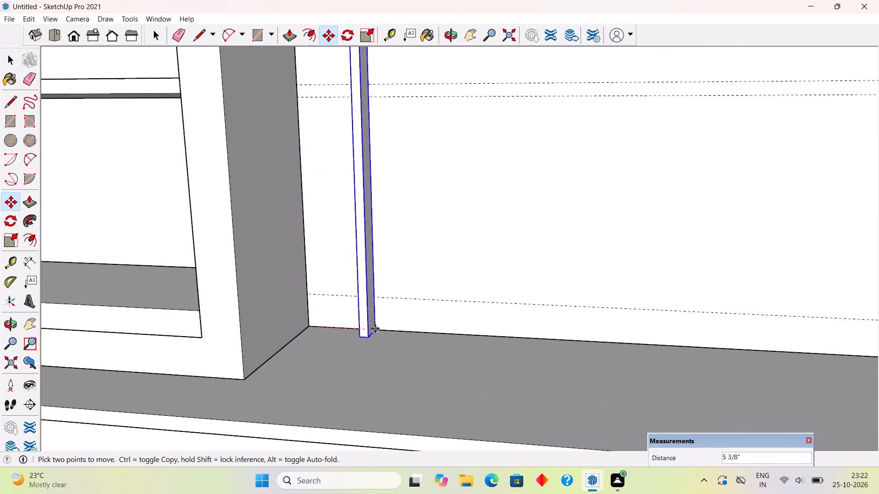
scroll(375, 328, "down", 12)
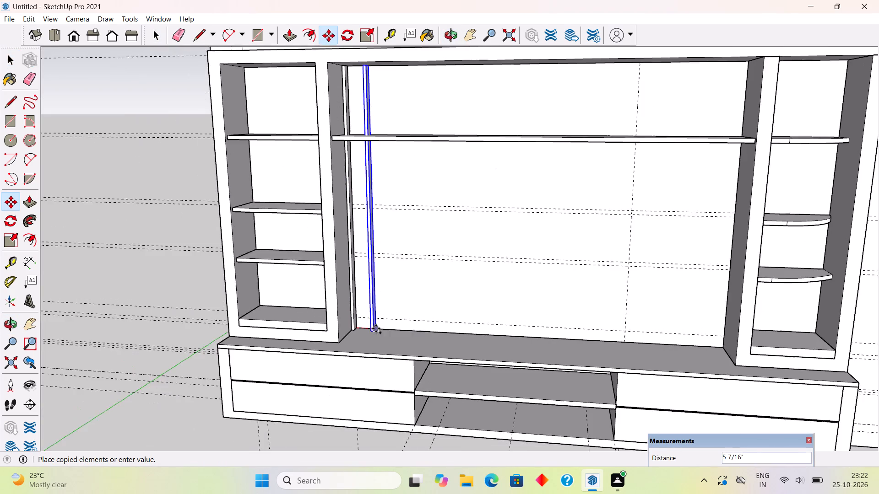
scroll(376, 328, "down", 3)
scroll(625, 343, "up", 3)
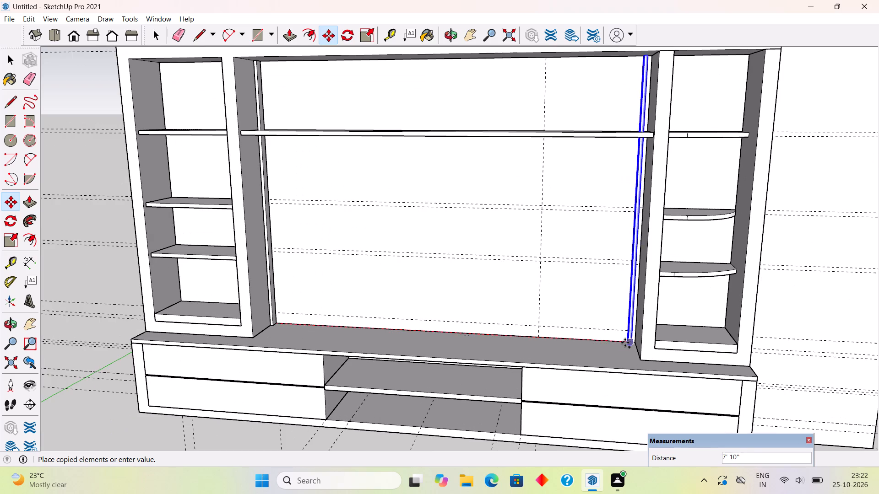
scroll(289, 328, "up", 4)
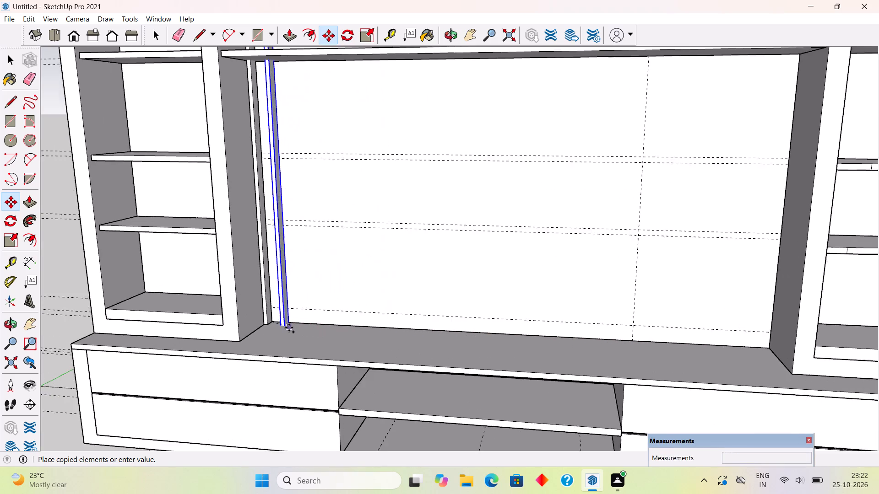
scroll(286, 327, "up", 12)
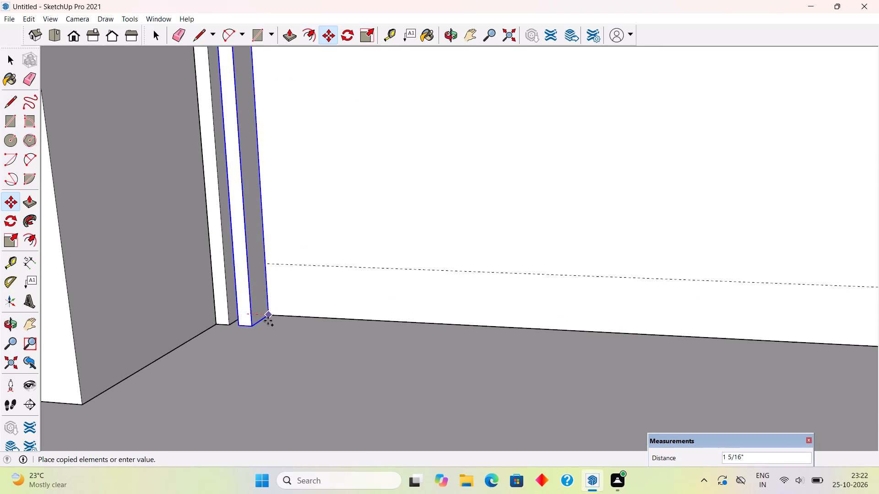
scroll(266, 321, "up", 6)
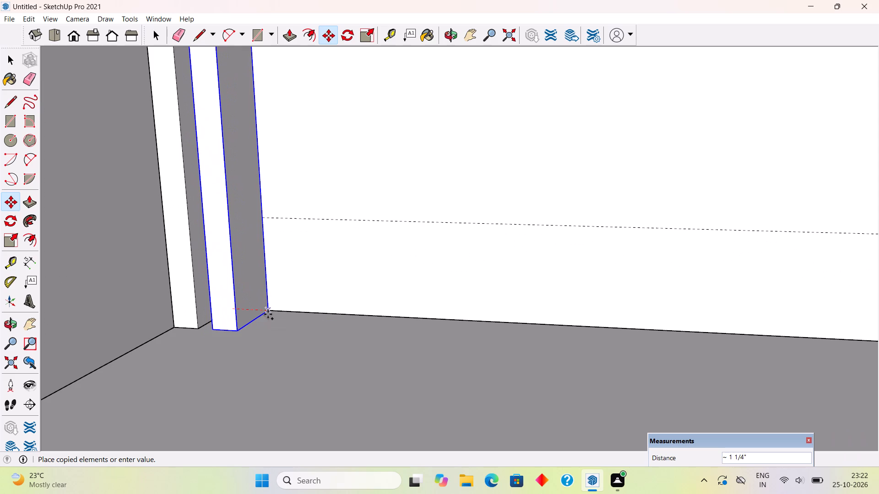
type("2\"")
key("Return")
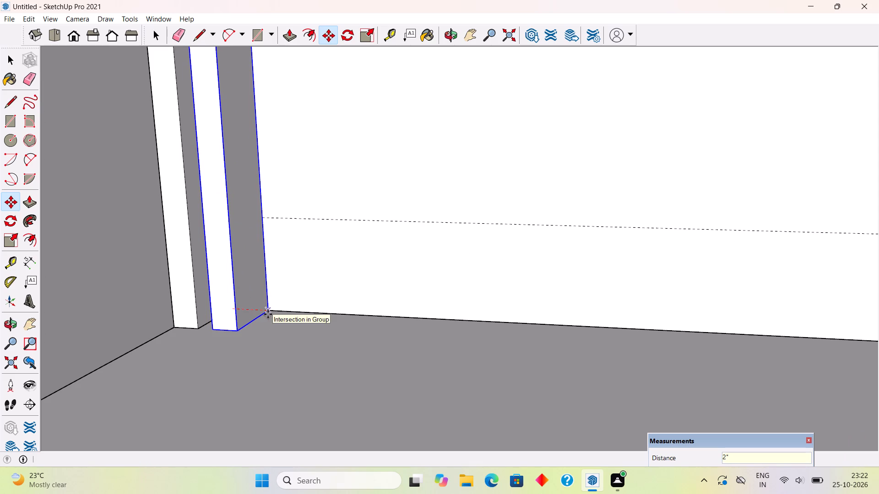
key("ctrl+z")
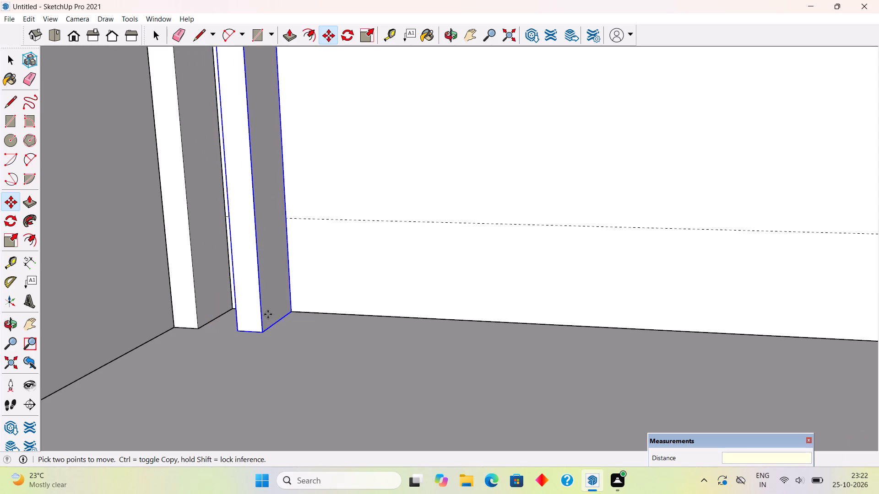
Copy the slat 1" along the back wall towards the rounded-shelf unit and multiply the copy x50.
left_click(234, 308)
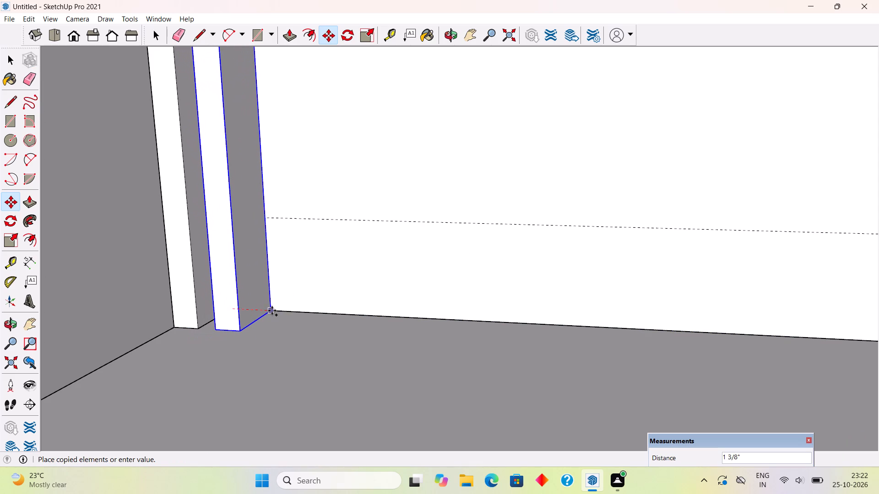
type("1\"")
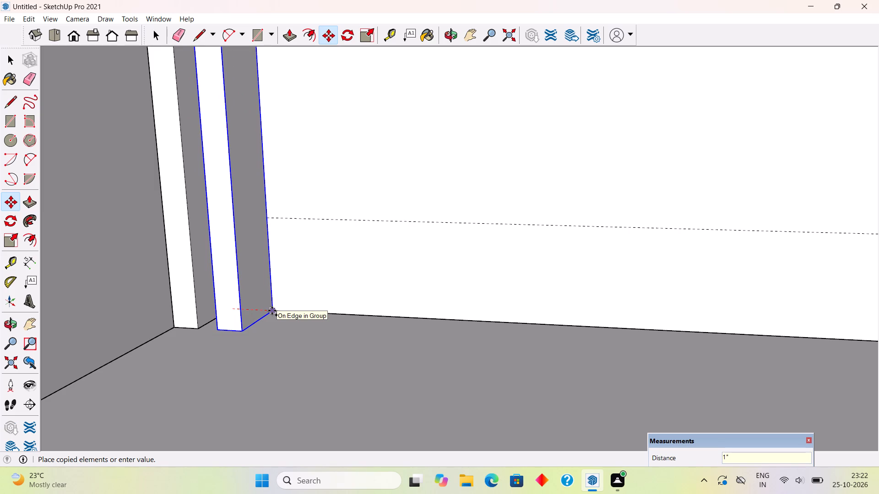
key("Return")
key("x")
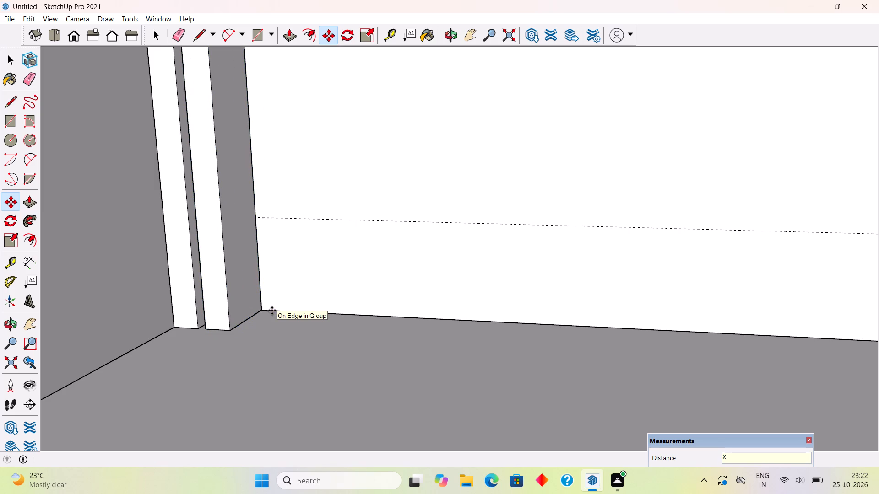
type("50")
key("Return")
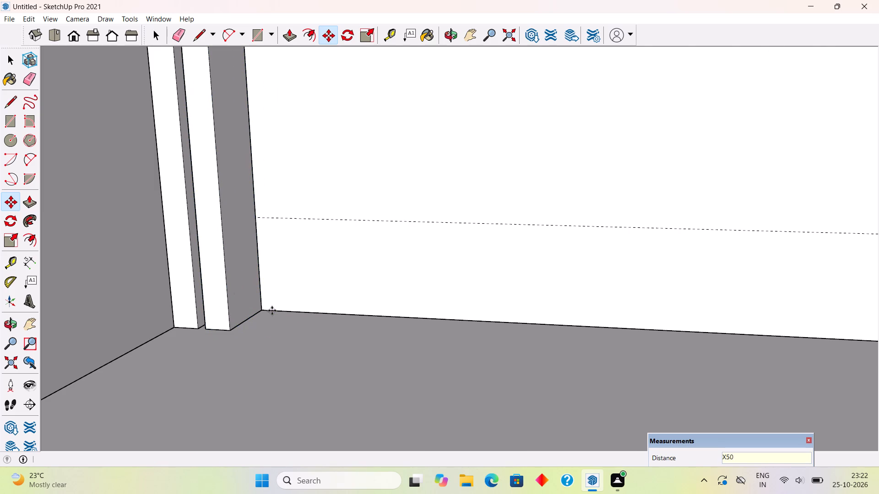
Copy the last slat of the row 1" further towards the rounded-shelf unit and multiply the copy x50.
scroll(278, 319, "down", 15)
scroll(296, 333, "down", 10)
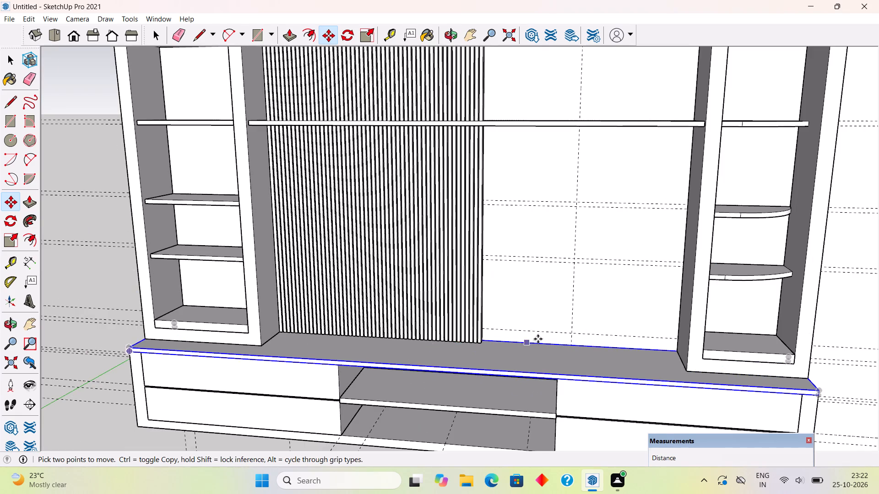
scroll(538, 338, "up", 11)
middle_click_drag(386, 329, 345, 328)
scroll(438, 338, "up", 5)
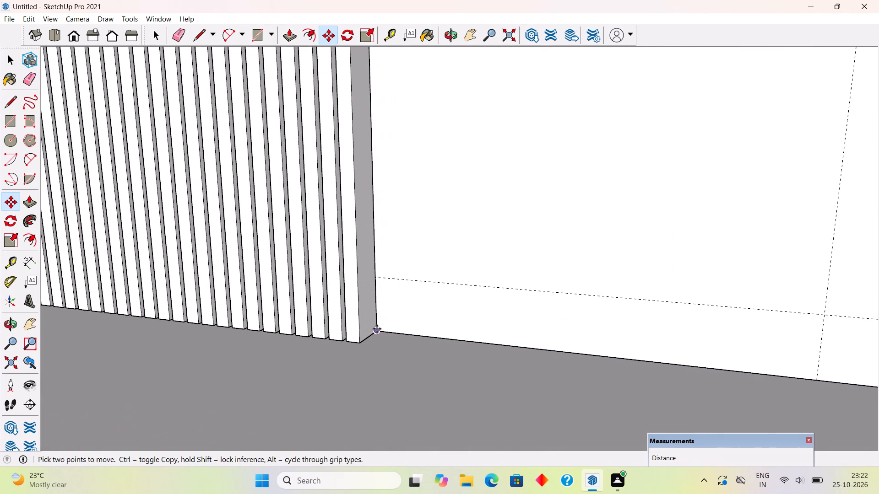
left_click(376, 331)
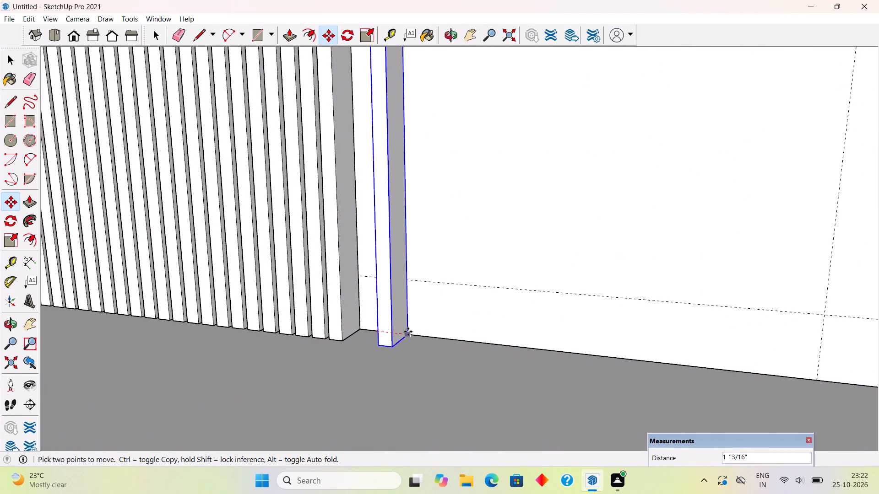
type("1\"")
key("Return")
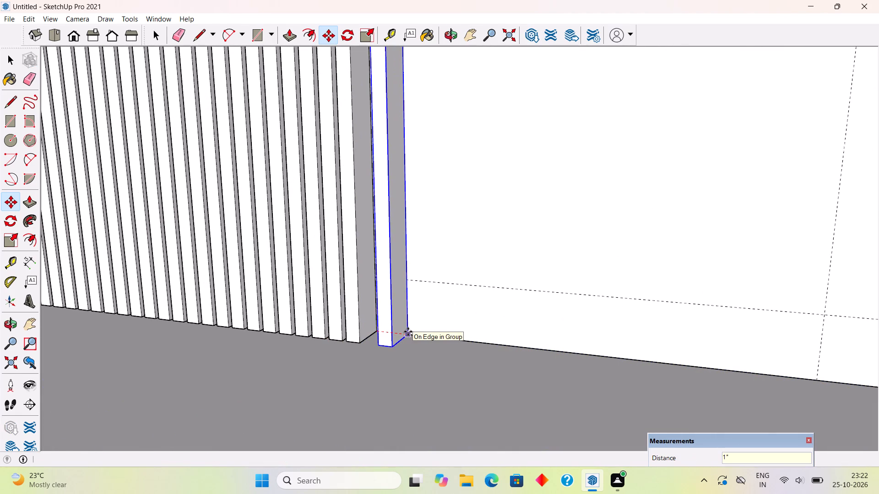
key("x")
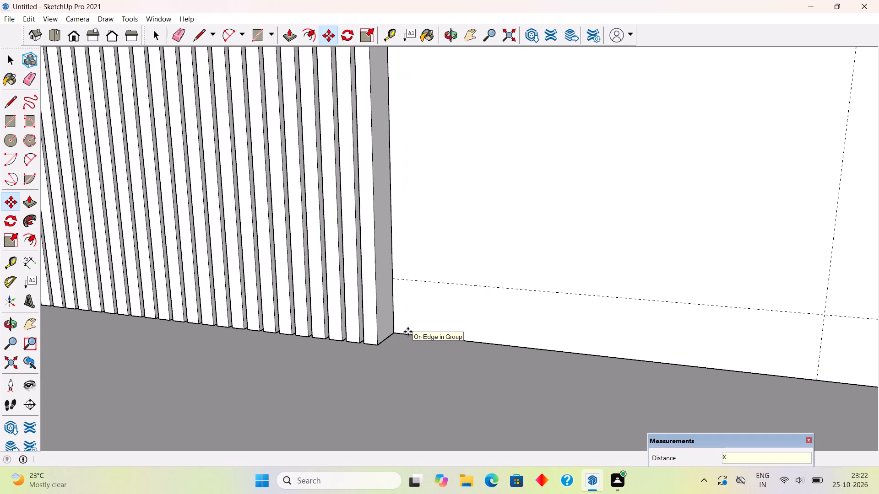
type("50")
key("Return")
Delete the two surplus slats standing behind the shelves inside the rounded-shelf unit.
scroll(408, 332, "down", 6)
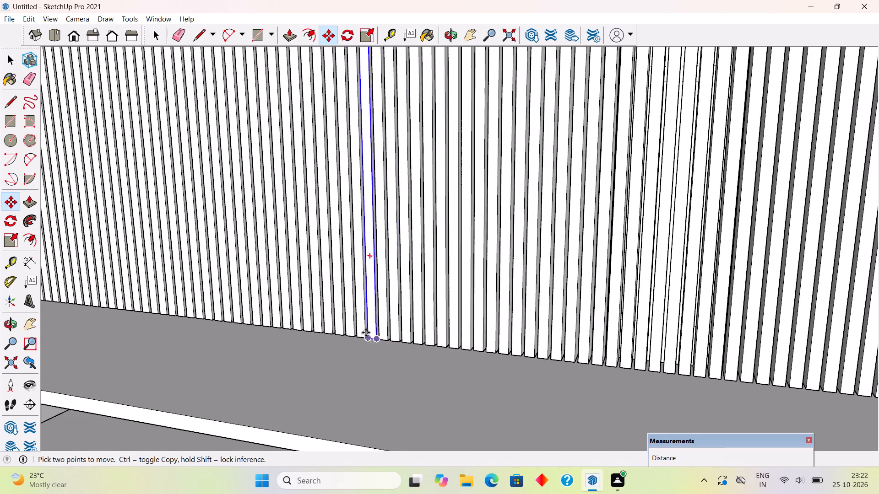
scroll(358, 327, "down", 13)
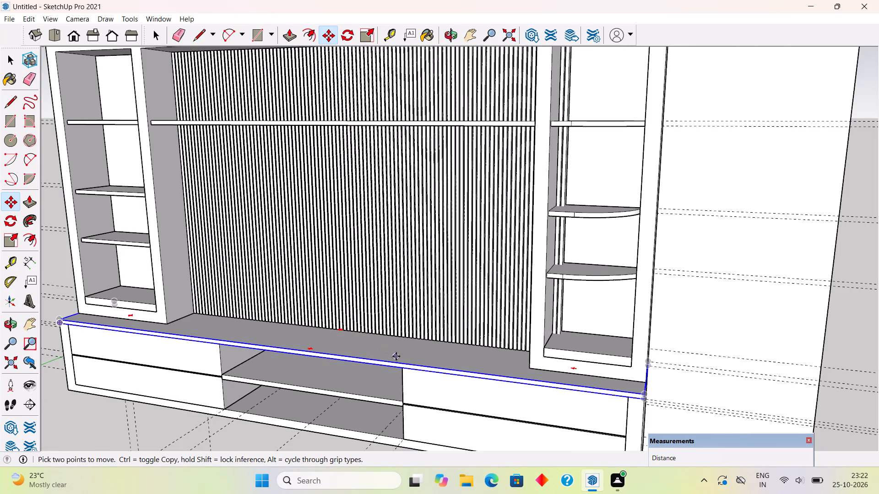
key("space")
scroll(573, 316, "up", 10)
left_click(547, 322)
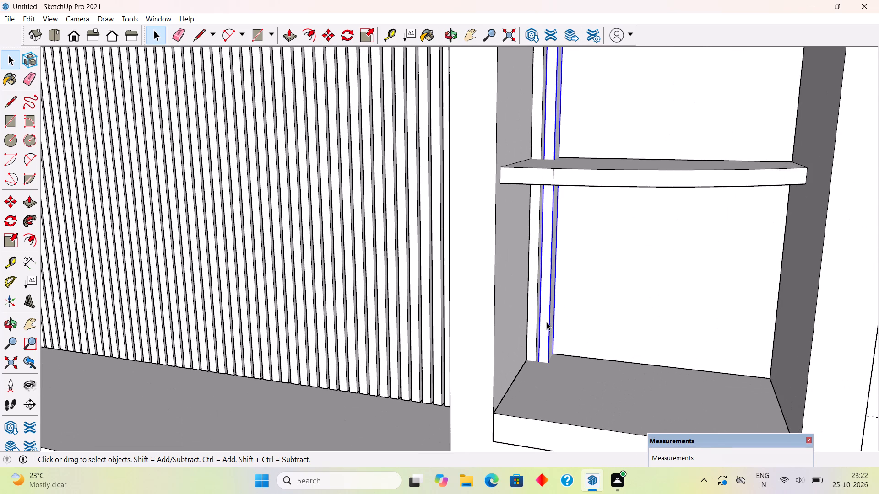
key("Delete")
left_click(532, 332)
key("Delete")
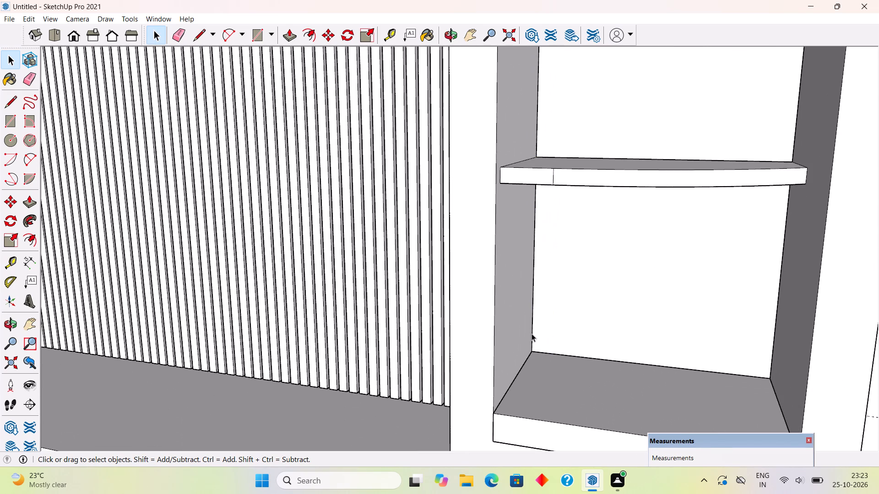
Delete the surplus slat at the end of the row that overlaps the side panel of the rounded-shelf unit.
middle_click_drag(539, 361, 656, 344)
scroll(525, 404, "up", 8)
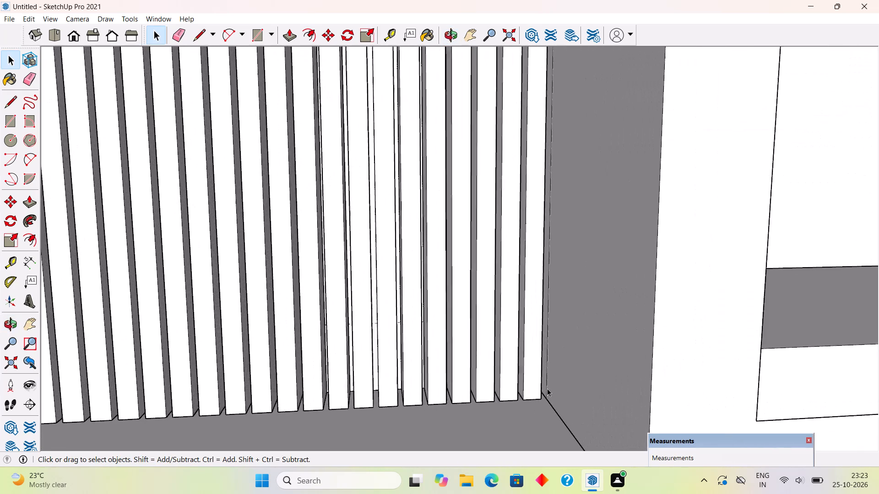
scroll(547, 388, "up", 2)
left_click(548, 380)
key("BackSpace")
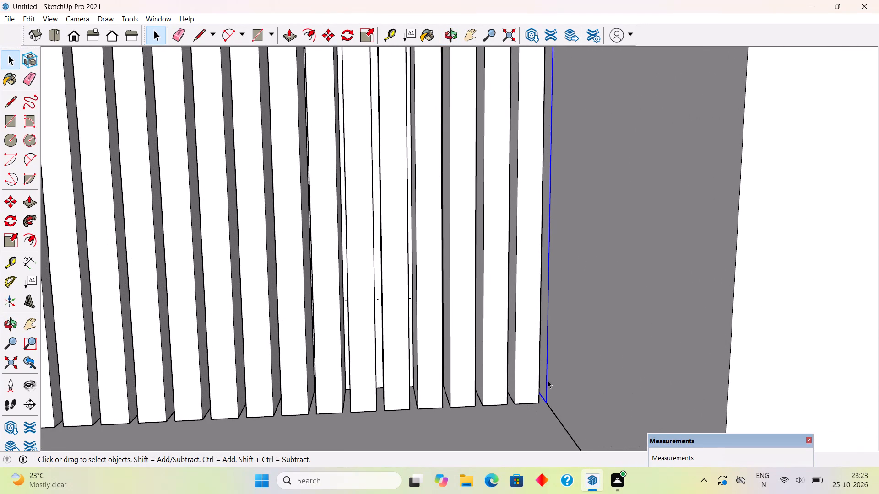
key("Delete")
Draw a rectangle about 4' 7" by 2' 2" on the slatted back panel, below the long shelf.
scroll(548, 380, "down", 18)
scroll(537, 371, "down", 11)
middle_click_drag(522, 347, 477, 301)
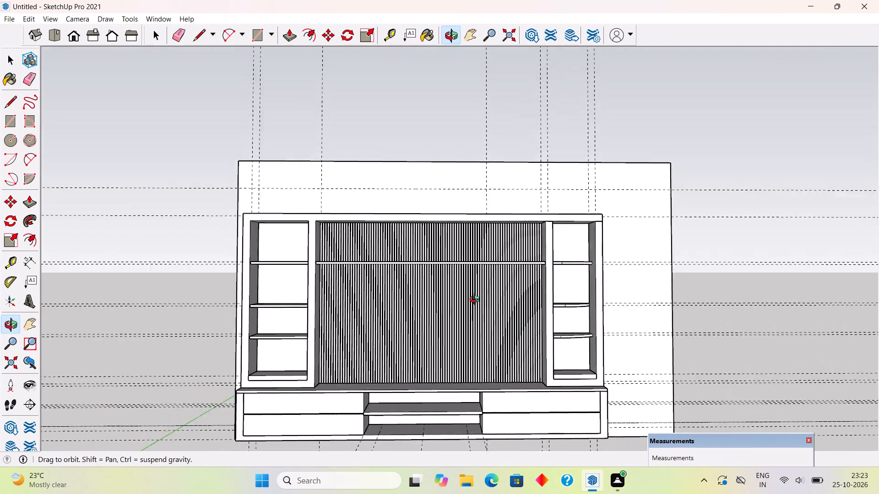
middle_click_drag(477, 301, 530, 352)
scroll(531, 353, "down", 2)
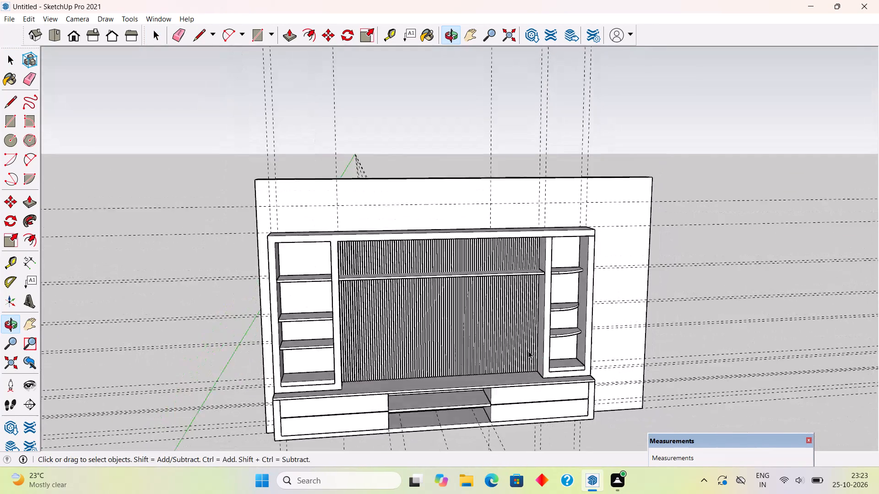
scroll(528, 351, "down", 2)
scroll(498, 378, "up", 4)
middle_click_drag(475, 346, 443, 290)
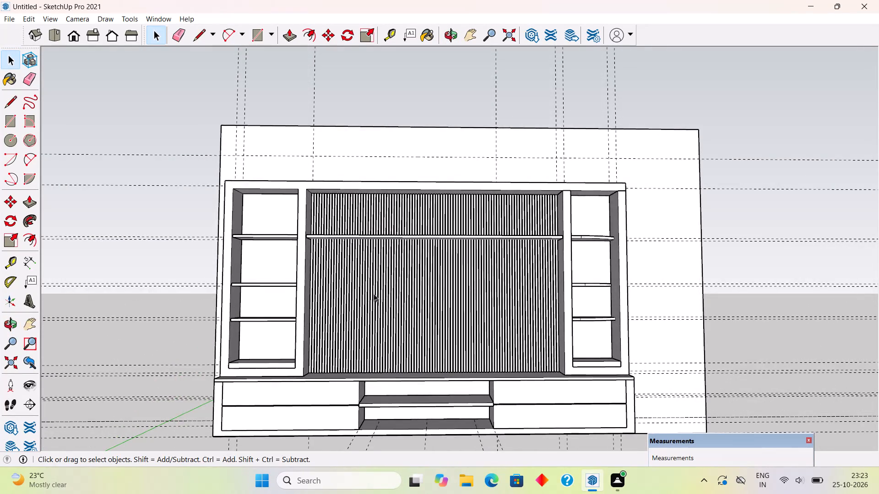
middle_click_drag(374, 300, 380, 322)
key("r")
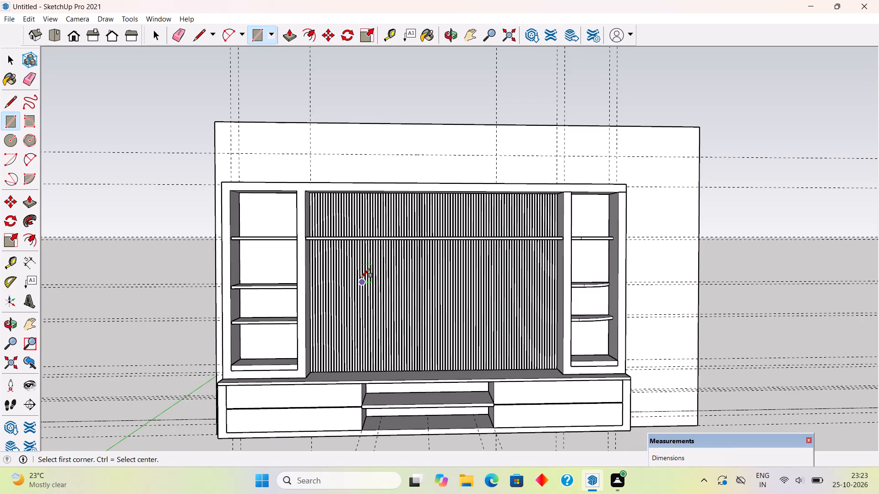
left_click(363, 269)
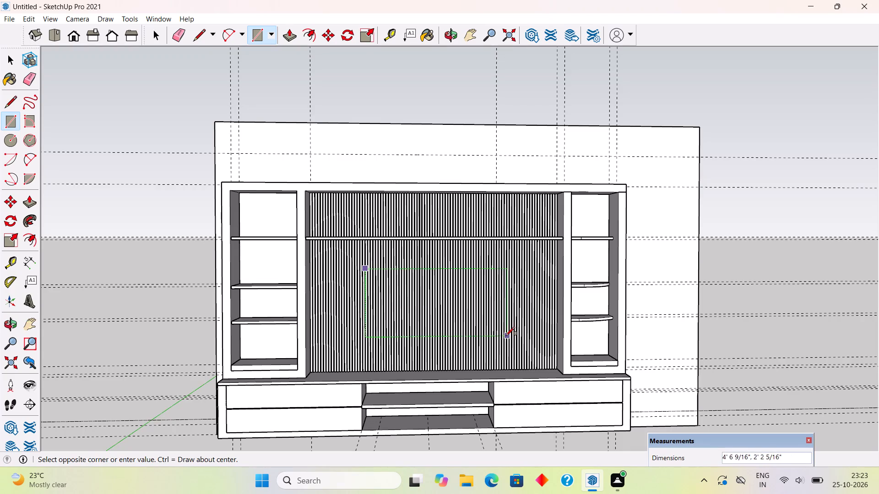
left_click(510, 338)
Extrude the rectangle on the slatted panel outward by 2".
key("p")
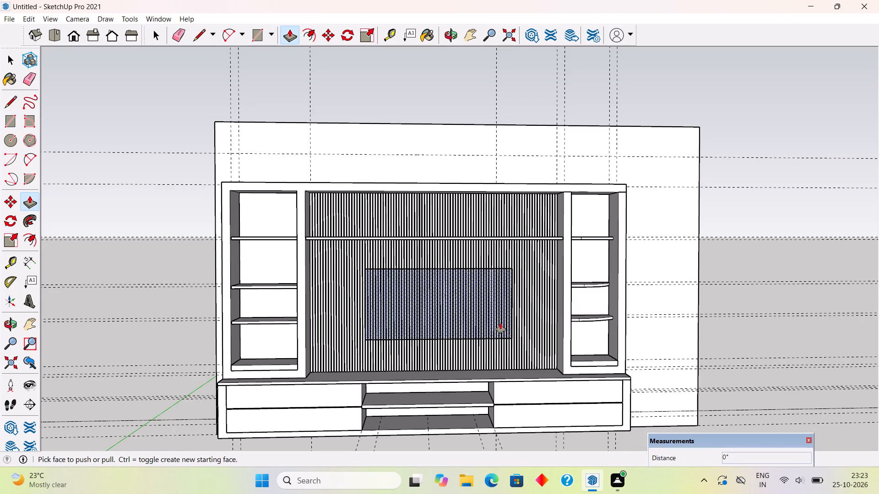
left_click(499, 322)
type("2\"")
key("Return")
Make the whole extruded rectangular panel on the slats a group.
key("space")
double_click(499, 326)
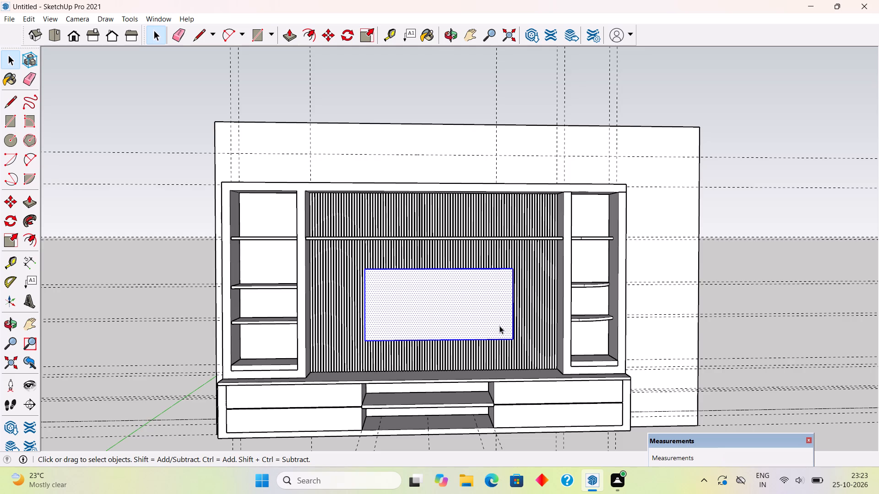
left_click(499, 326)
right_click(499, 326)
left_click(526, 246)
scroll(528, 253, "down", 3)
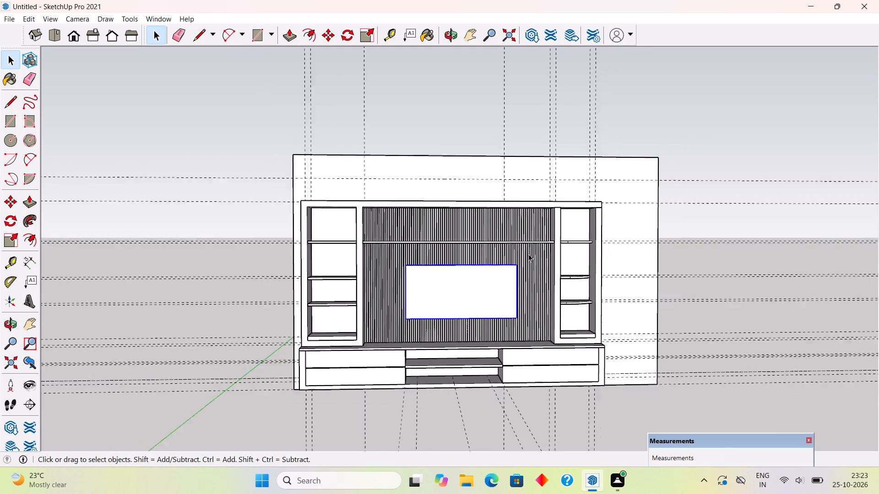
scroll(528, 254, "down", 1)
left_click(683, 255)
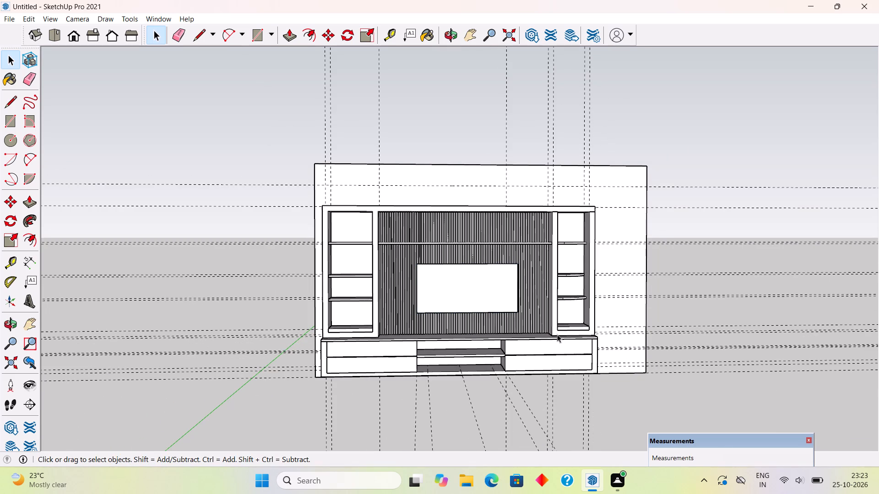
Move the rectangular panel group about 4 13/16" sideways along the slats, towards the straight-shelf side of the frame.
scroll(499, 332, "up", 4)
middle_click_drag(407, 290, 470, 319)
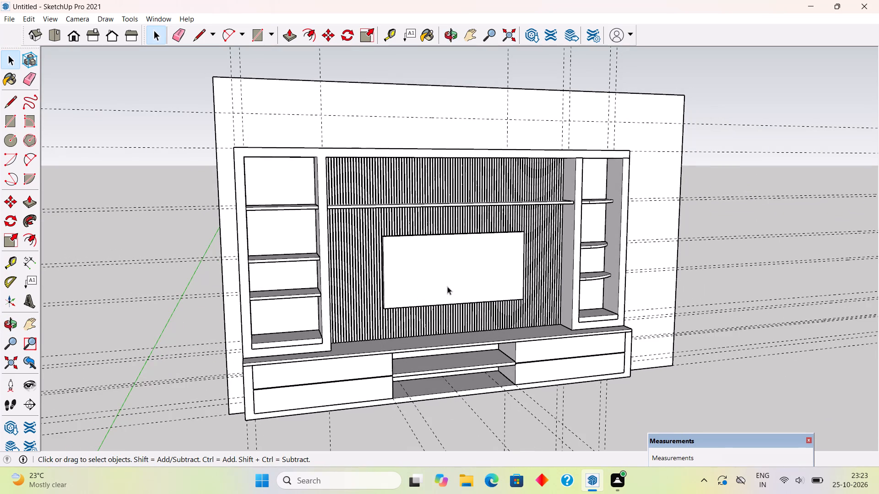
double_click(447, 286)
left_click(447, 286)
left_click(712, 367)
left_click(524, 263)
key("m")
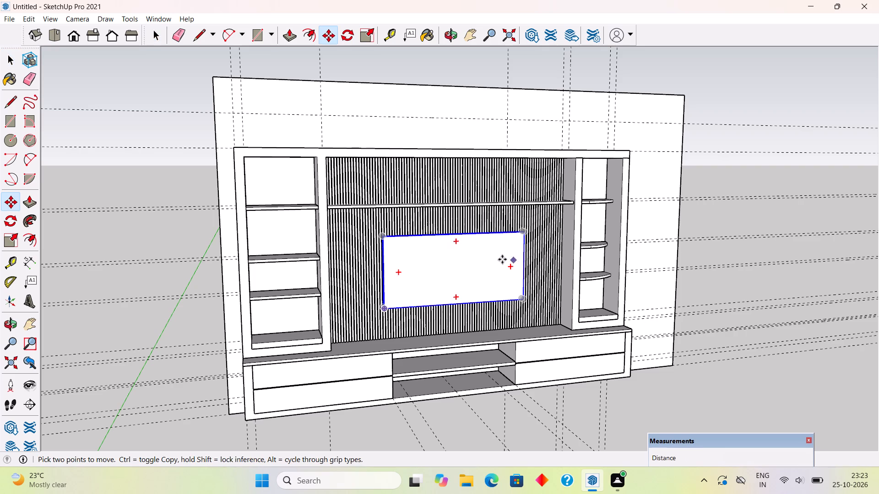
middle_click_drag(444, 275, 369, 277)
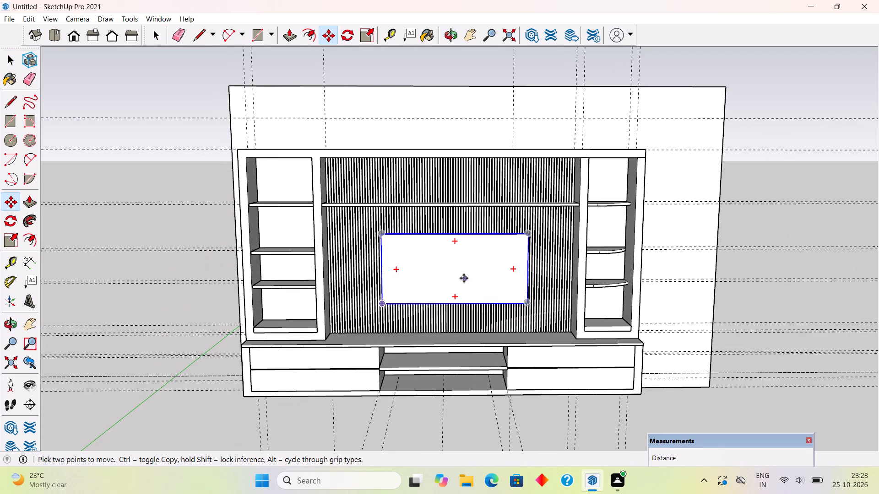
left_click(457, 273)
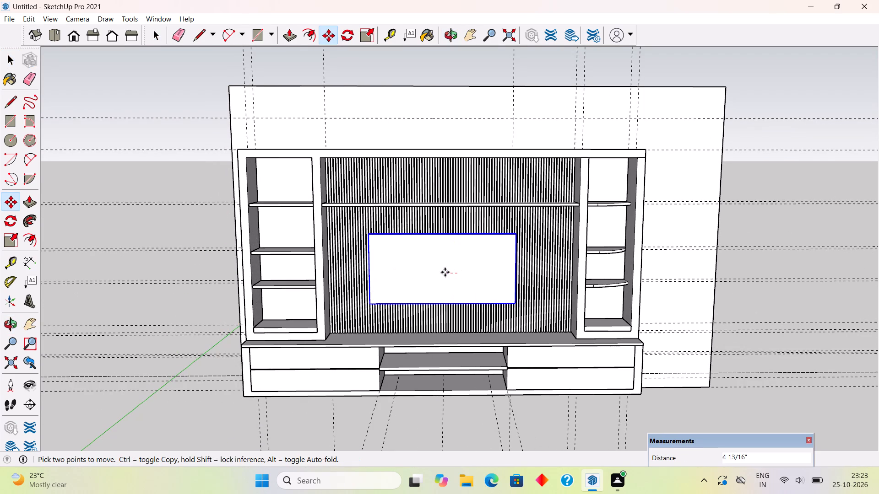
left_click(445, 272)
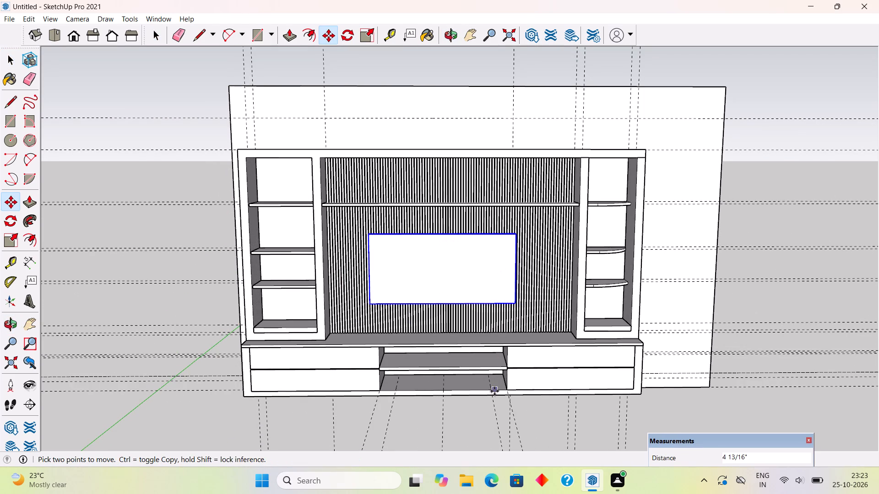
key("space")
left_click(486, 430)
Inside the back wall group, push the wall's end face beside the rounded-shelf unit inward by 1.5'.
scroll(485, 418, "down", 4)
middle_click_drag(484, 408, 481, 354)
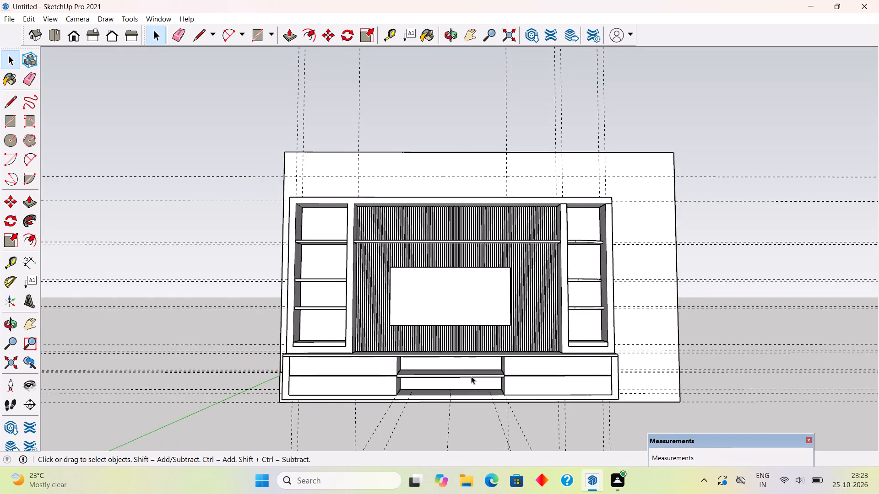
scroll(471, 376, "up", 1)
middle_click_drag(471, 376, 495, 411)
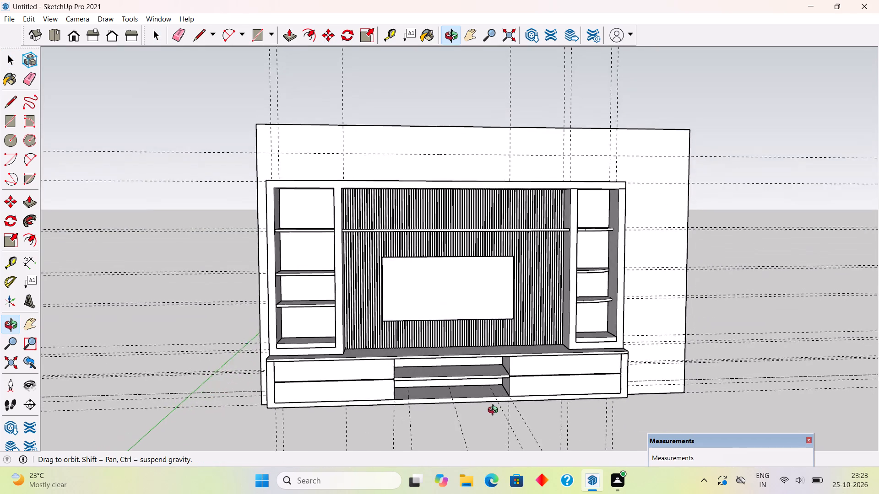
middle_click_drag(495, 411, 619, 415)
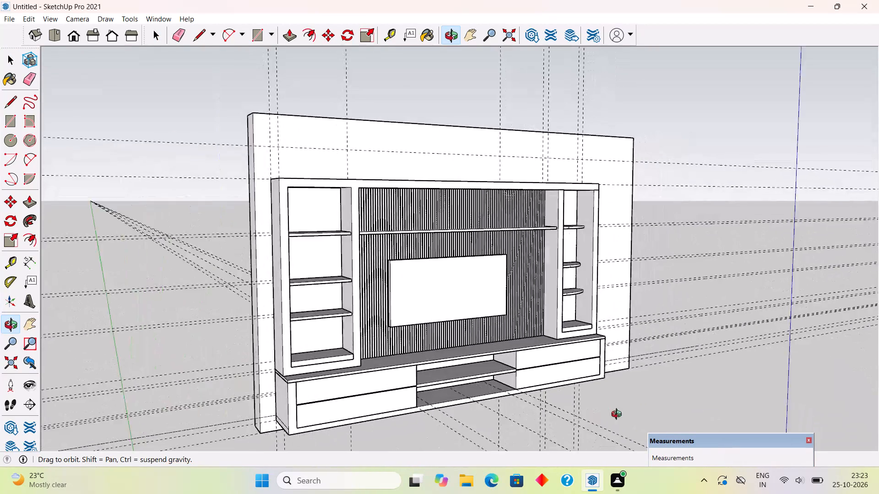
middle_click_drag(619, 415, 336, 379)
scroll(358, 347, "down", 4)
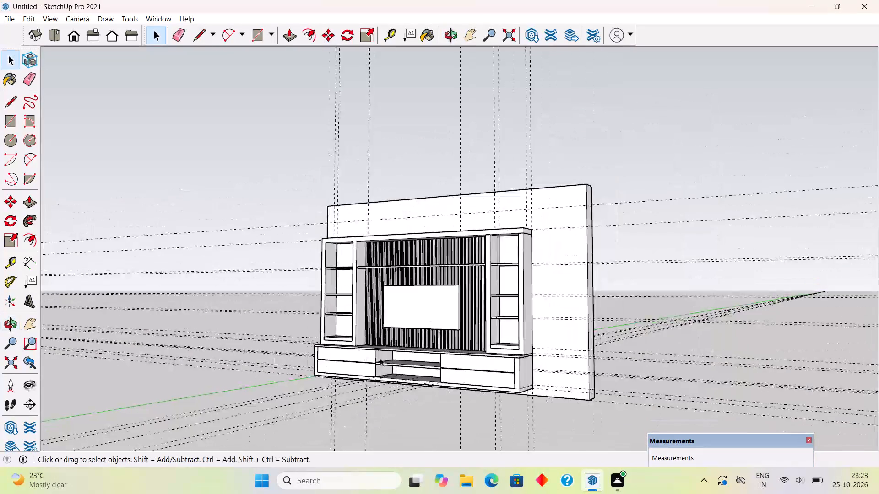
middle_click_drag(518, 361, 446, 344)
scroll(559, 338, "up", 3)
triple_click(566, 330)
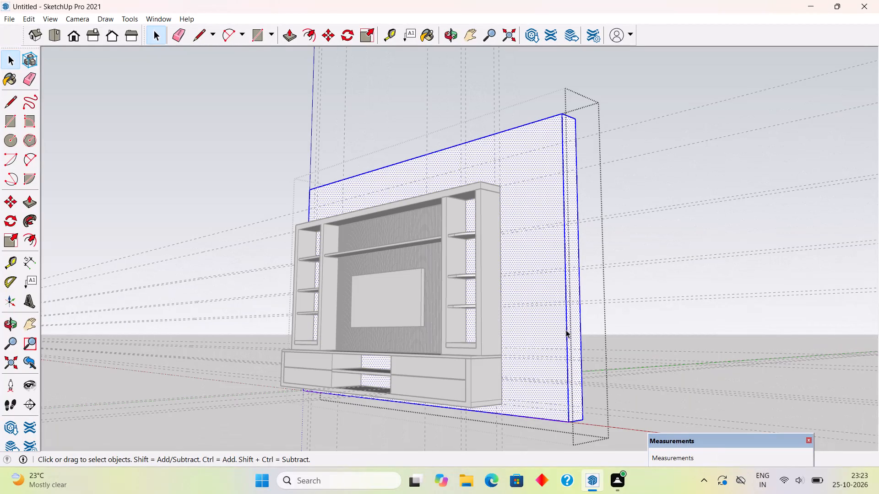
key("p")
left_click(580, 323)
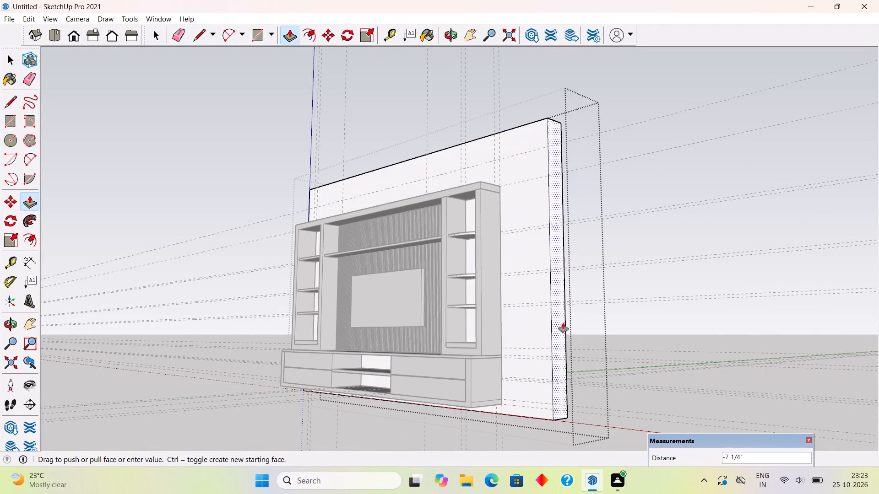
type("1.5'")
key("Return")
key("space")
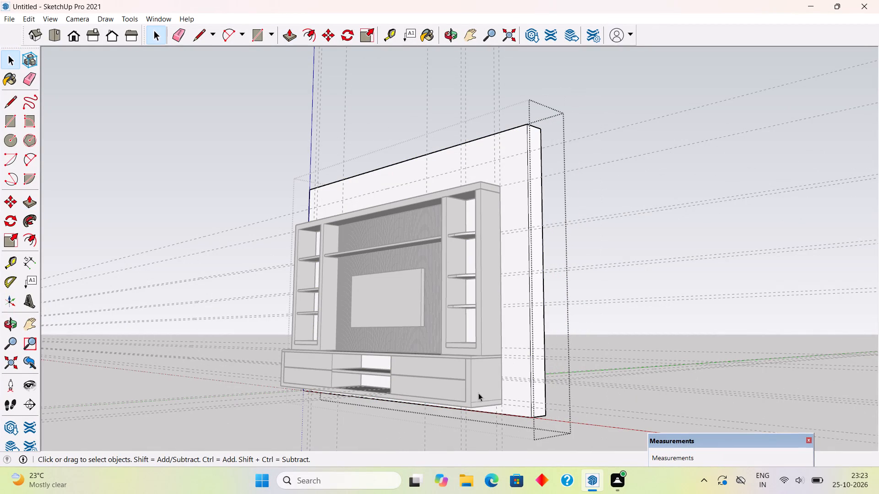
left_click(472, 432)
scroll(448, 412, "down", 4)
left_click(404, 443)
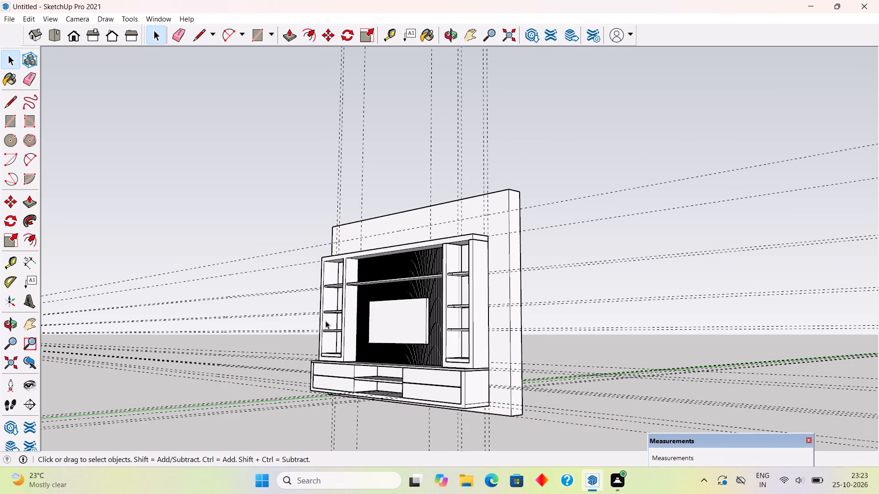
Delete all construction guides from the model.
middle_click_drag(331, 322, 563, 358)
scroll(564, 356, "down", 3)
scroll(554, 369, "up", 4)
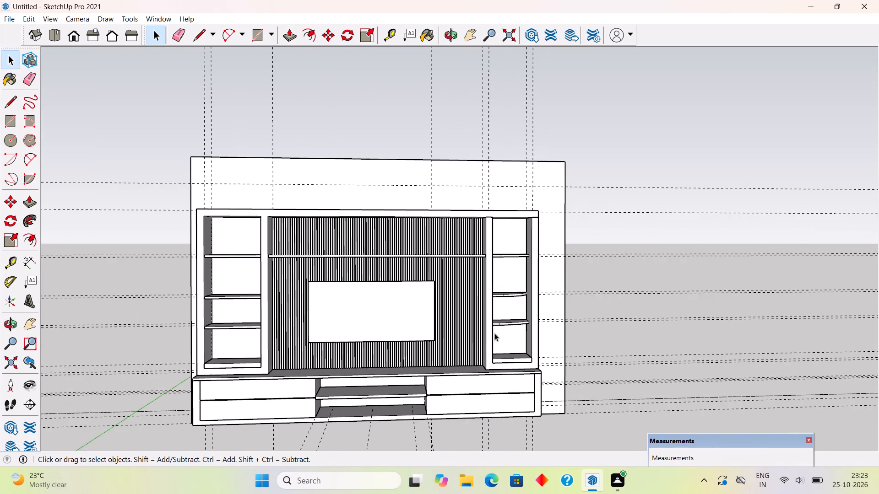
middle_click_drag(487, 341, 676, 391)
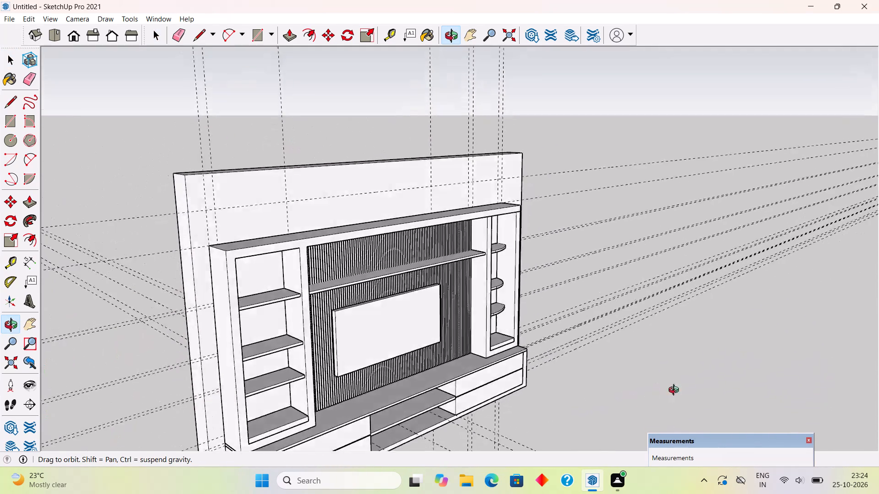
middle_click_drag(676, 391, 495, 331)
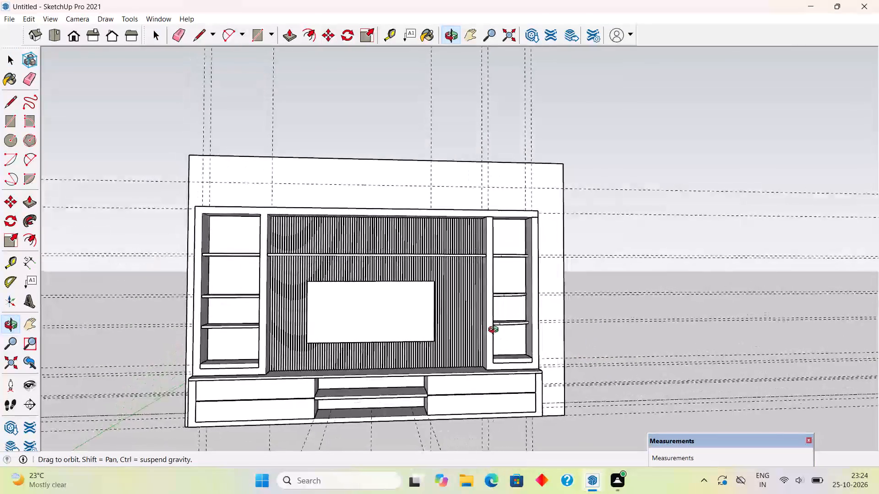
middle_click_drag(495, 331, 492, 339)
scroll(492, 339, "down", 3)
middle_click_drag(492, 344, 480, 368)
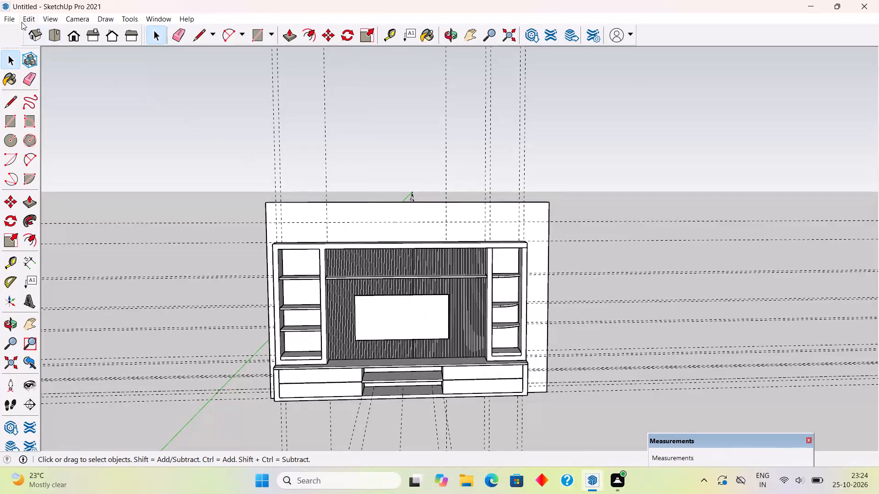
left_click(23, 19)
left_click(92, 121)
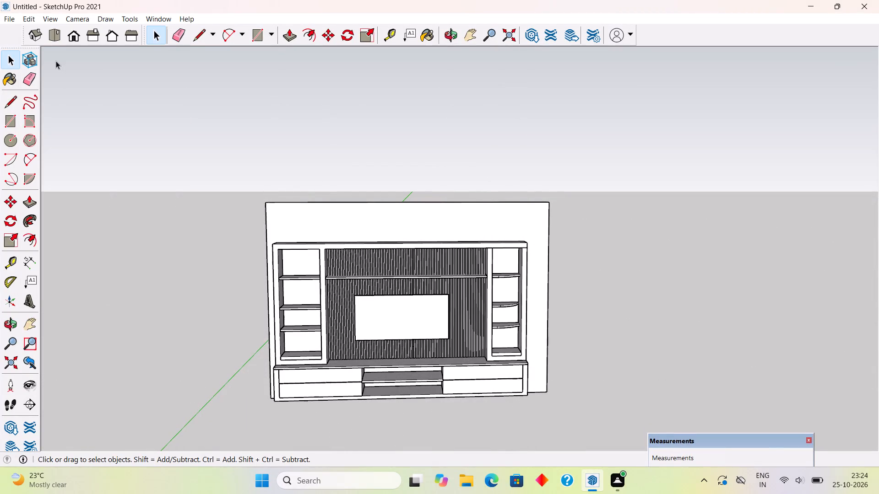
Unhide all hidden geometry in the model.
left_click(35, 19)
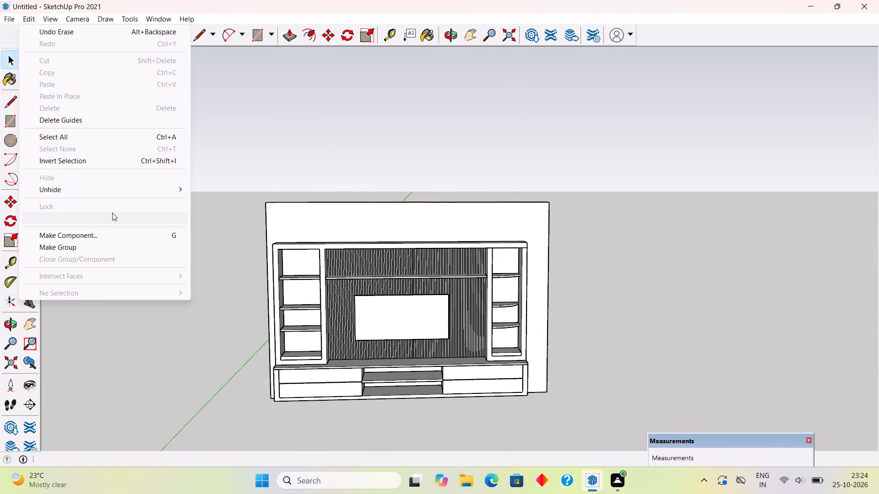
left_click(112, 186)
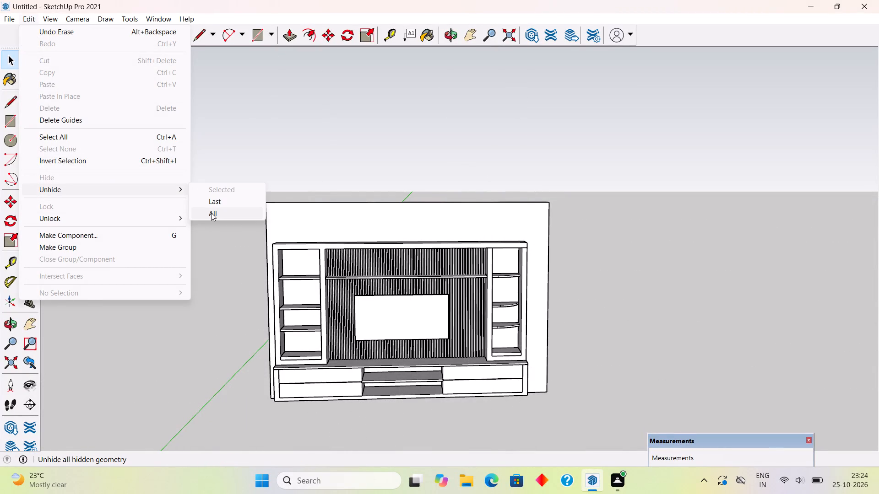
left_click(211, 213)
Place a guide 6" below the back wall's top front edge, plus two more guides below it at 2" spacing.
middle_click_drag(368, 237, 383, 270)
scroll(330, 223, "up", 4)
middle_click_drag(331, 220, 343, 227)
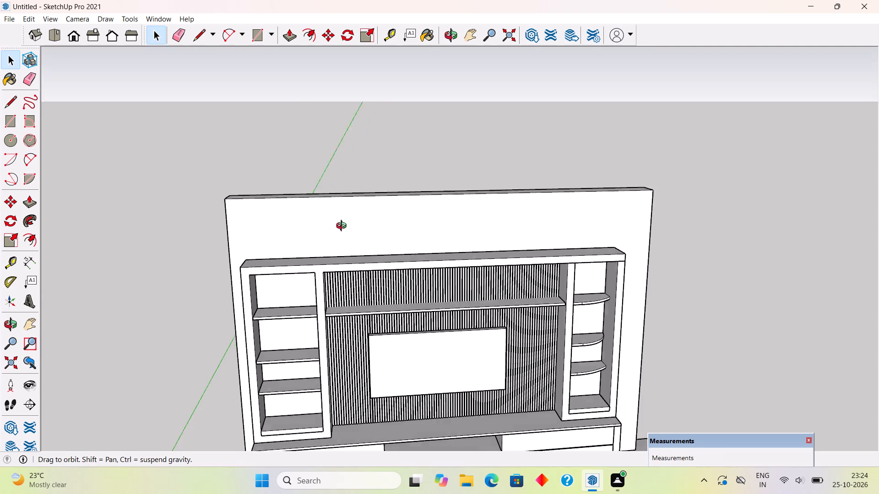
middle_click_drag(343, 227, 680, 247)
scroll(667, 245, "up", 1)
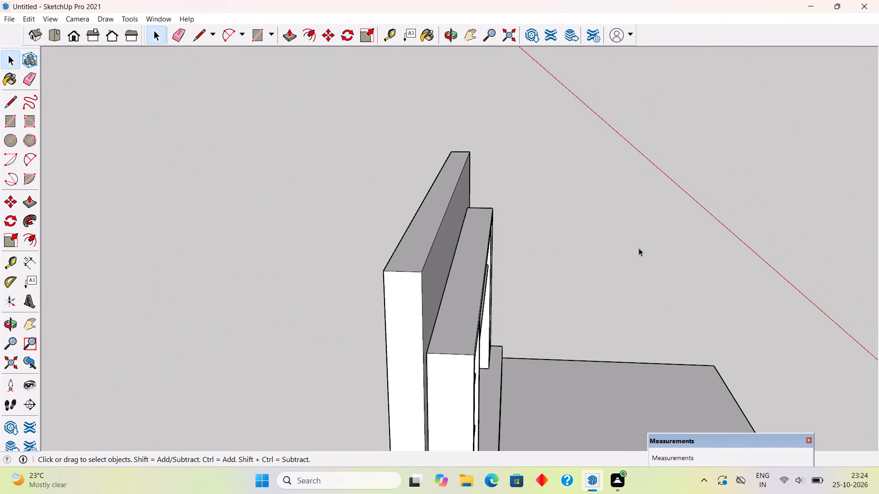
middle_click_drag(628, 252, 468, 246)
scroll(468, 246, "down", 4)
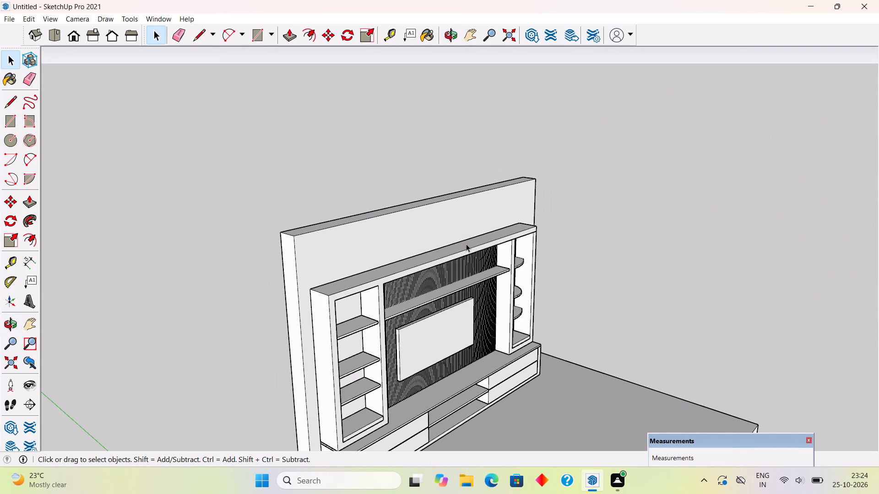
key("r")
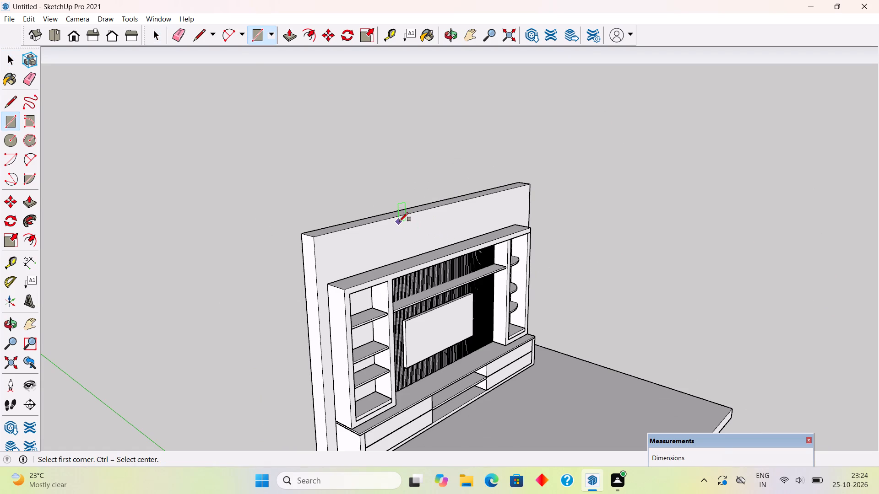
key("t")
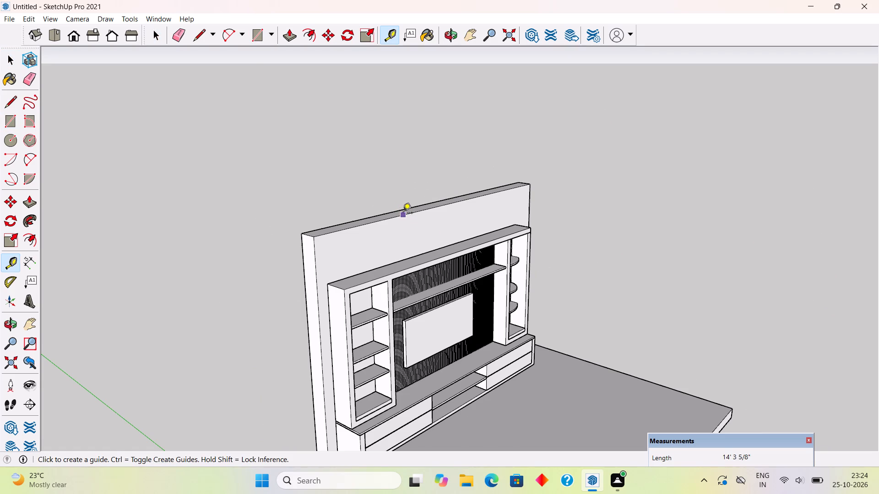
left_click(403, 214)
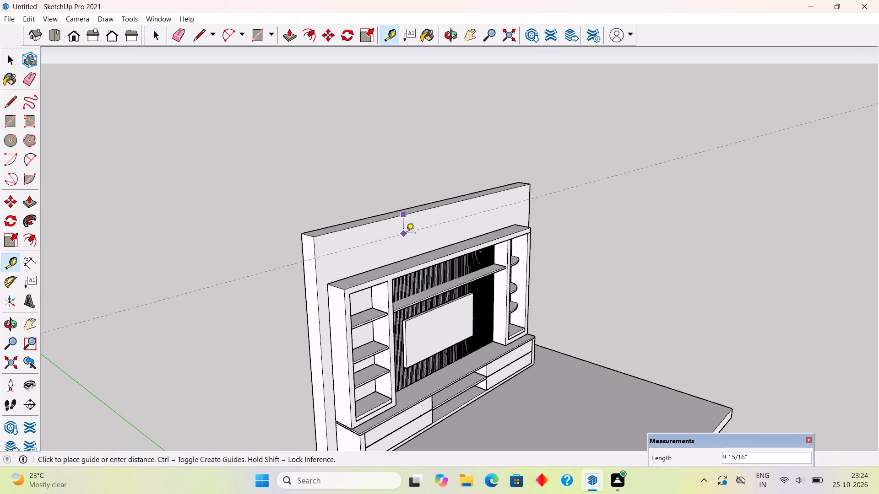
type("6\"")
key("Return")
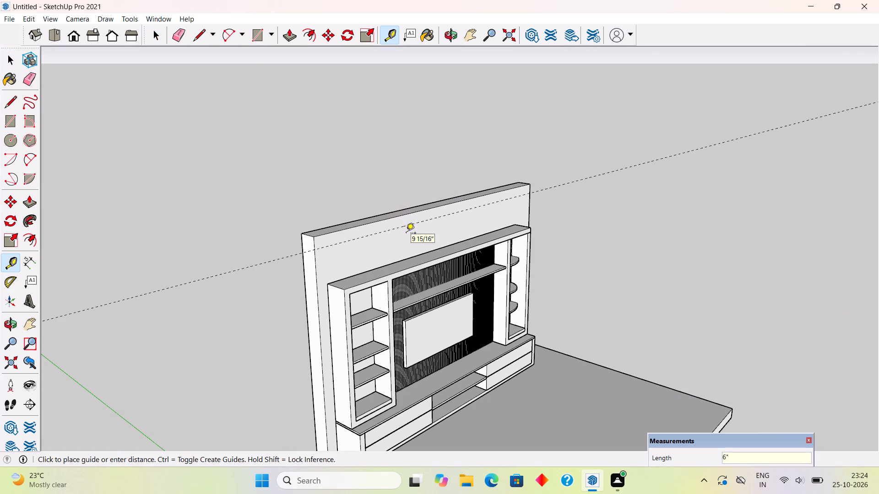
left_click(411, 225)
type("2\"")
key("Return")
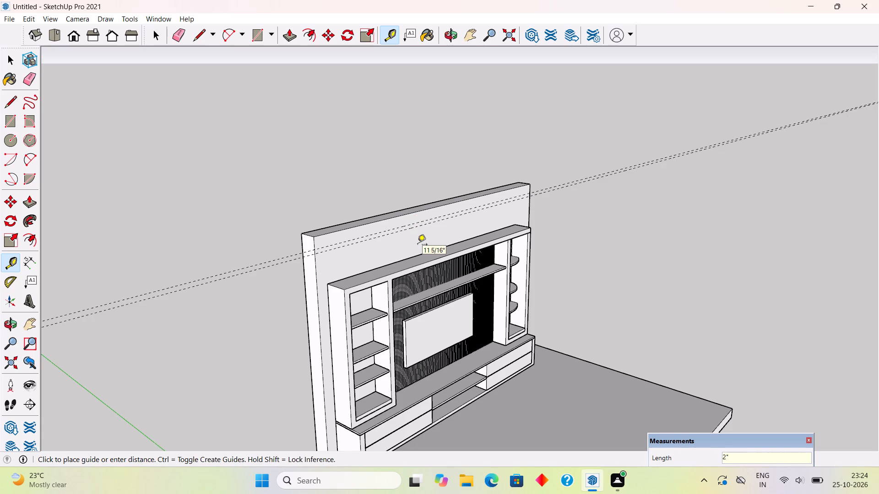
left_click(417, 227)
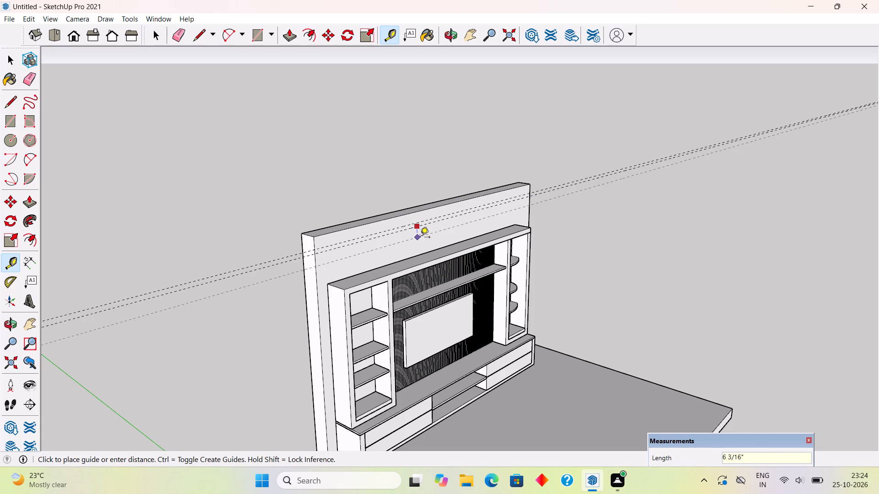
type("2\"")
key("Return")
Draw a 14' 3 5/8" by 2" rectangle between the wall's upper two guides and extrude it about 9' 8 7/16" over the floor as a ceiling.
scroll(420, 238, "up", 5)
scroll(341, 254, "up", 3)
middle_click_drag(298, 266, 241, 263)
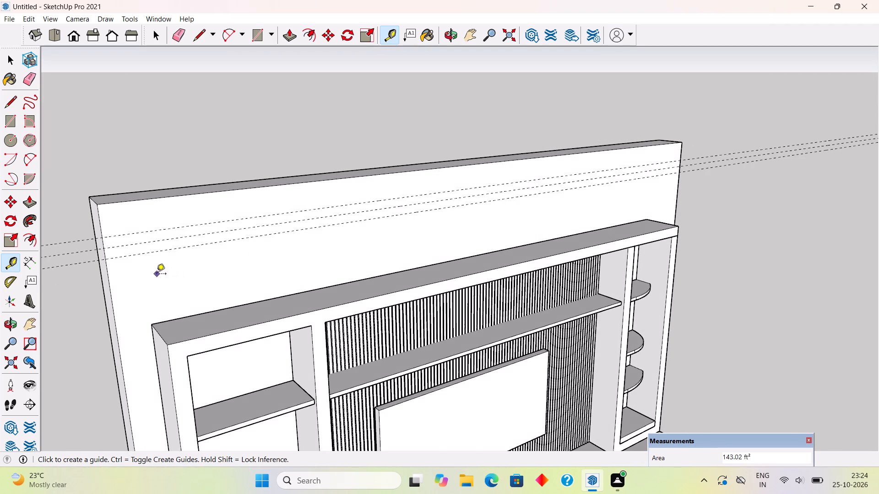
key("r")
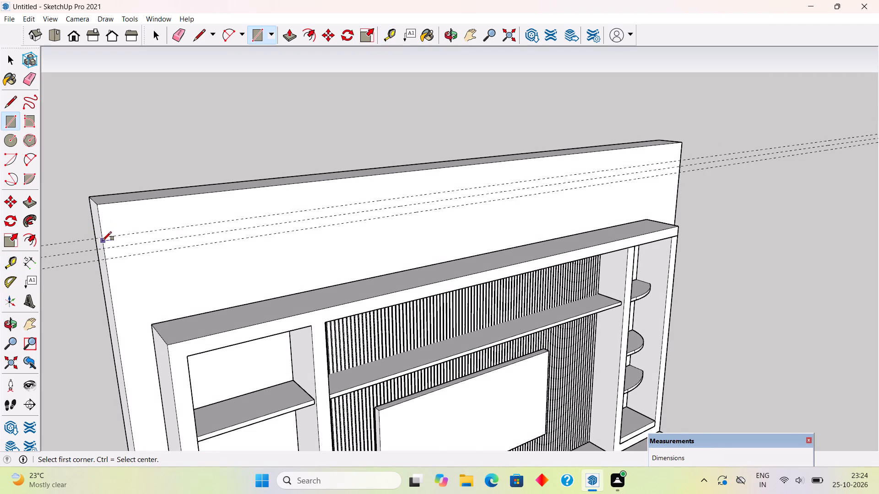
left_click(103, 241)
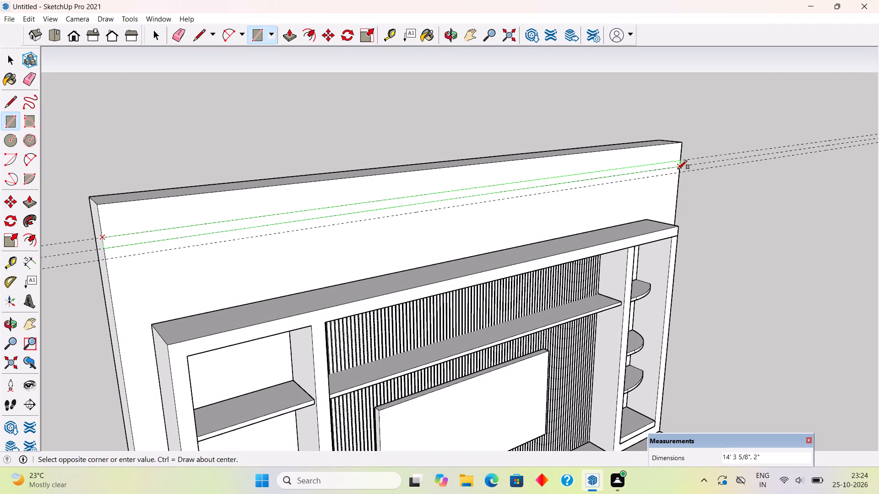
left_click(678, 169)
key("p")
left_click(649, 165)
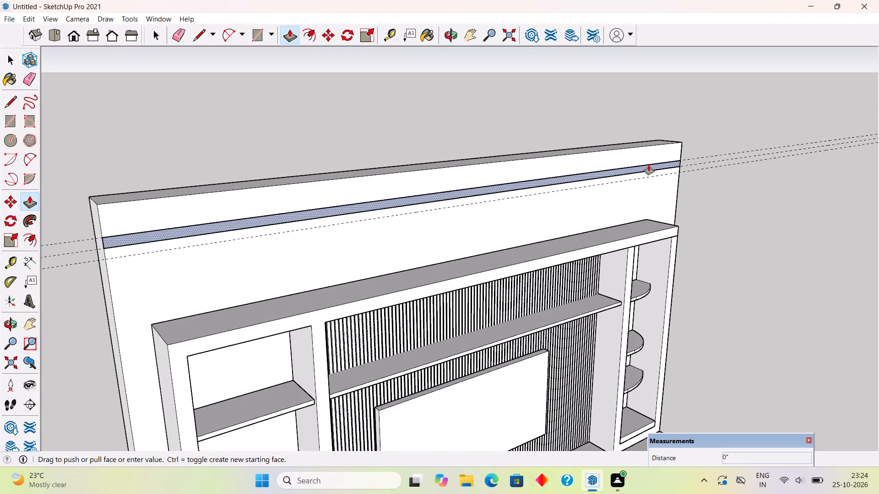
scroll(703, 185, "down", 19)
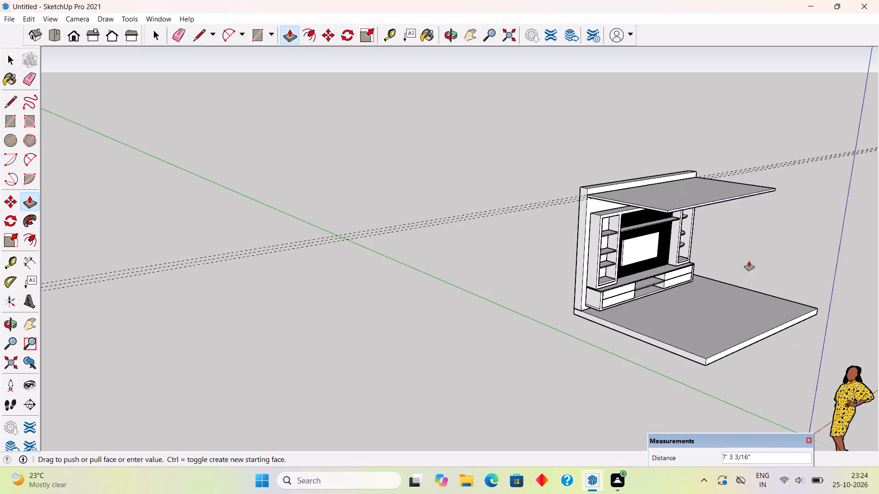
left_click(772, 280)
Make the whole extruded ceiling slab a group.
middle_click_drag(738, 239, 677, 128)
scroll(667, 160, "up", 6)
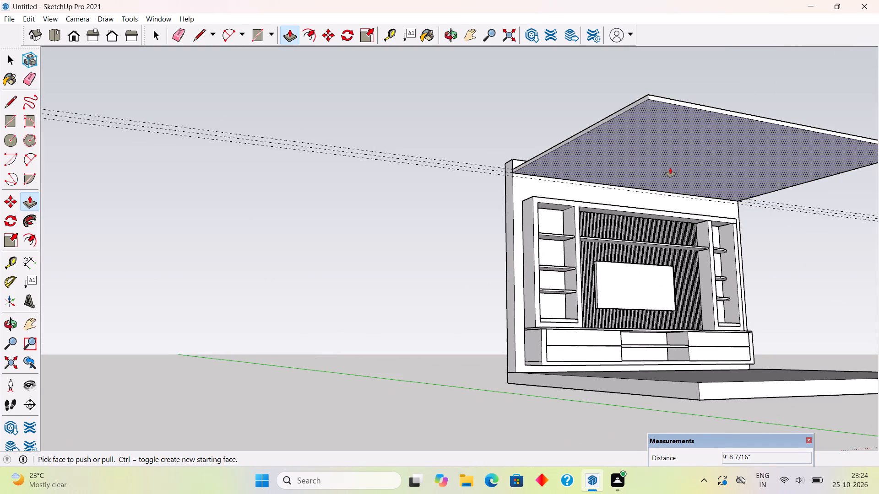
scroll(670, 171, "up", 4)
key("space")
triple_click(670, 171)
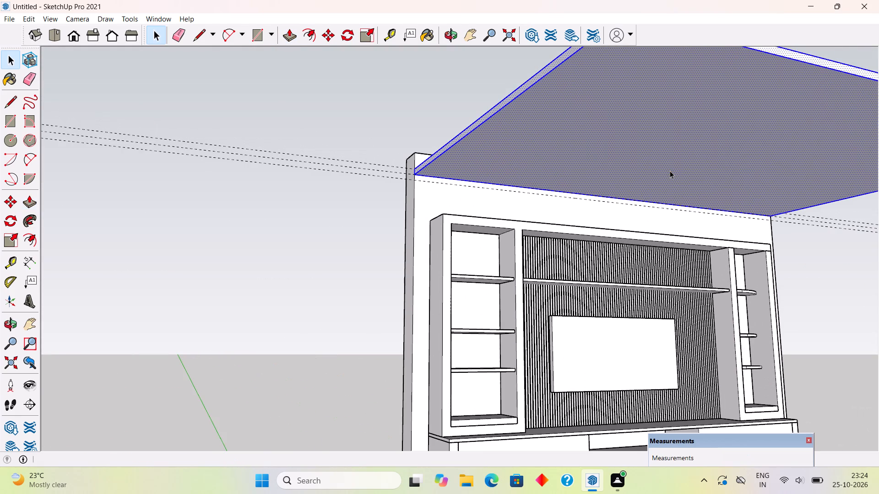
right_click(670, 171)
left_click(723, 262)
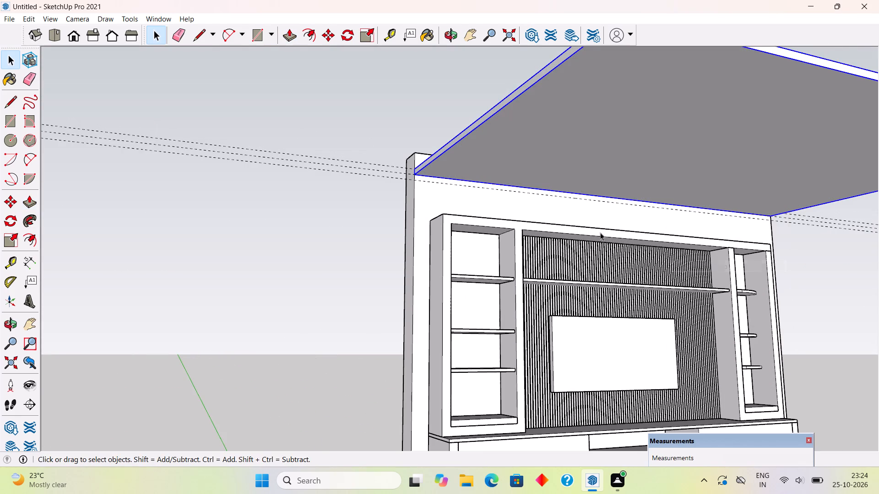
Inside the ceiling group, offset the underside's outline inward by about 1' 5 5/16".
triple_click(586, 177)
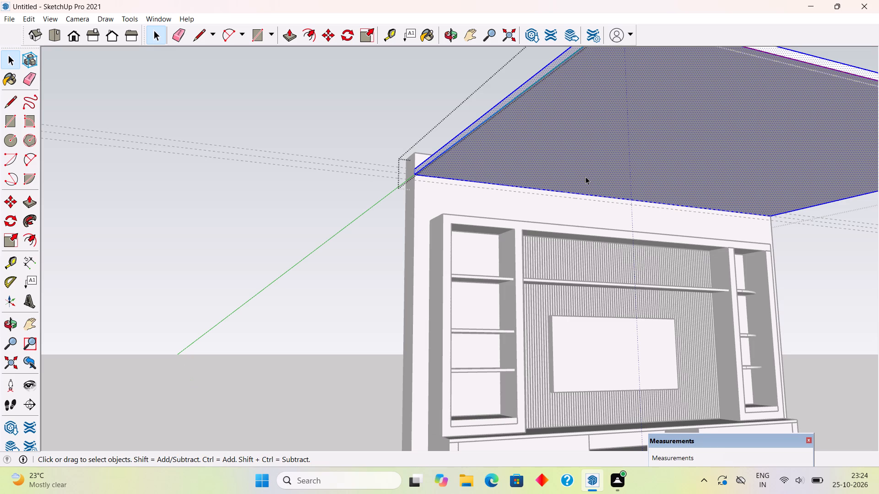
key("f")
left_click(533, 183)
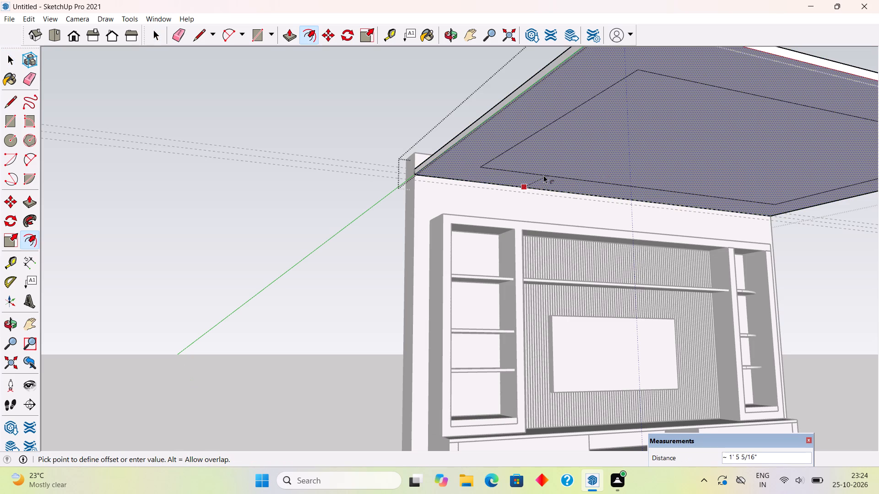
left_click(543, 175)
Pull the ceiling's outer border face down by about 3 5/16" around the central recess, and leave the group.
key("space")
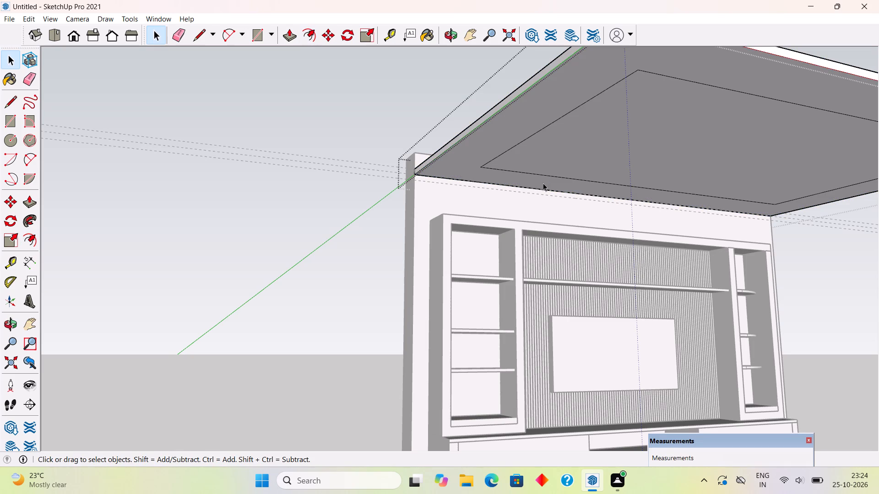
left_click(543, 183)
scroll(543, 183, "up", 1)
key("p")
left_click(543, 183)
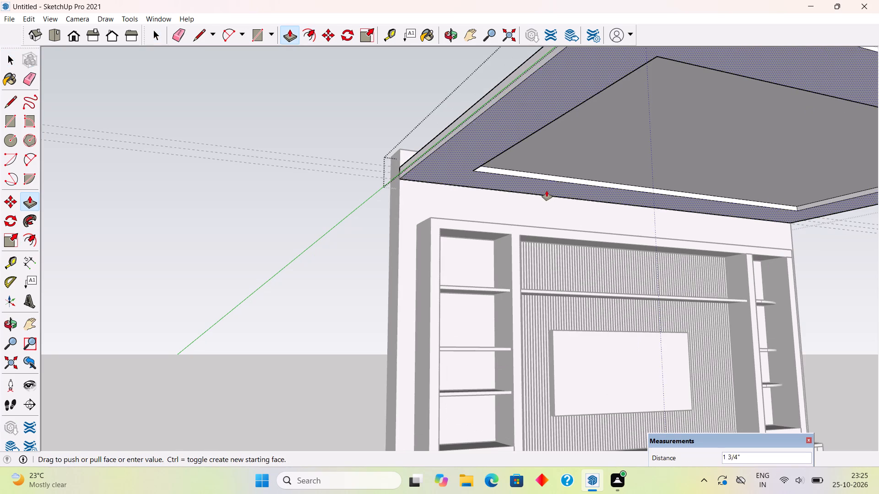
left_click(547, 193)
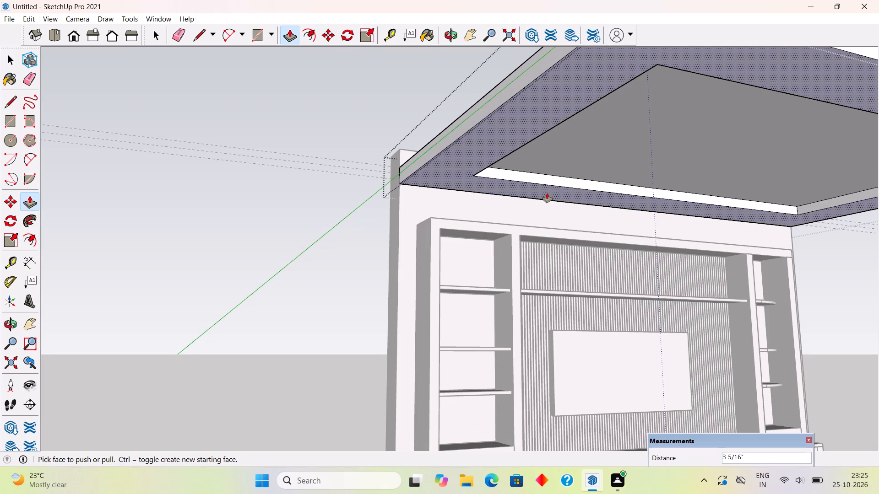
key("space")
left_click(388, 119)
Draw a 14' 3 5/8" by about 5 5/16" strip across the back wall directly below the ceiling and extrude it slightly outward.
scroll(387, 121, "down", 9)
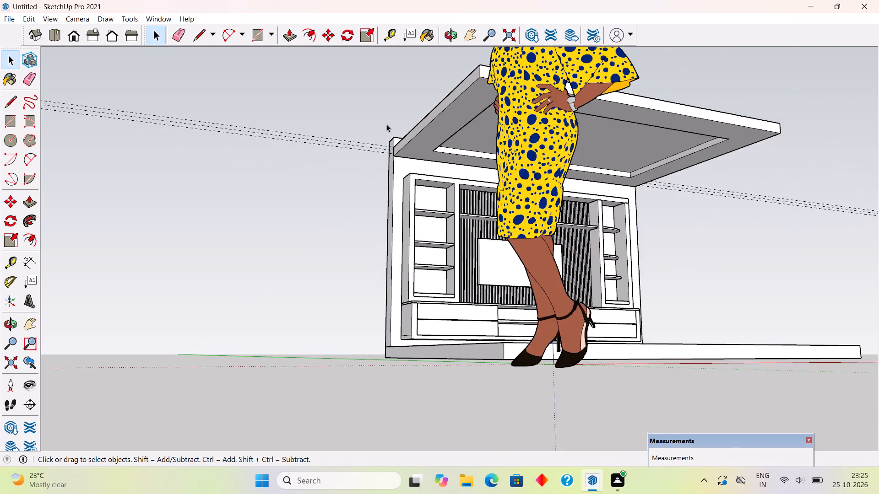
scroll(386, 124, "down", 4)
middle_click_drag(414, 183, 364, 209)
scroll(480, 193, "up", 4)
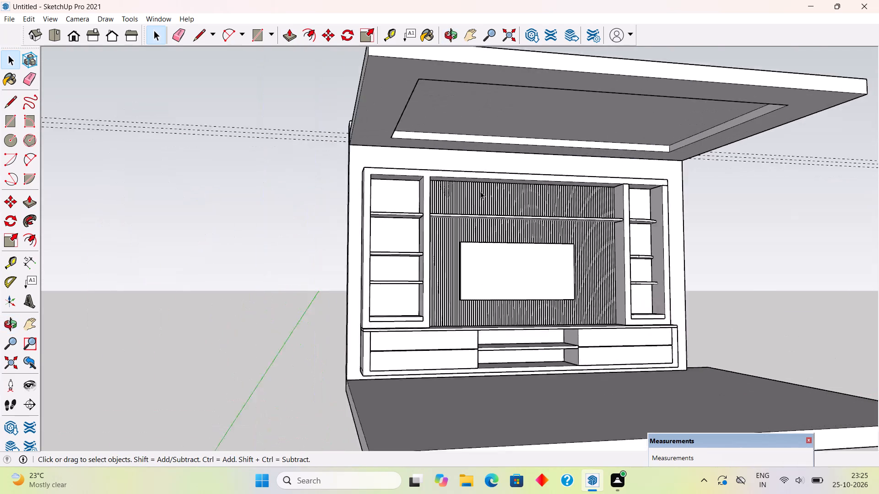
middle_click_drag(544, 211, 512, 190)
scroll(512, 190, "up", 2)
scroll(515, 192, "down", 2)
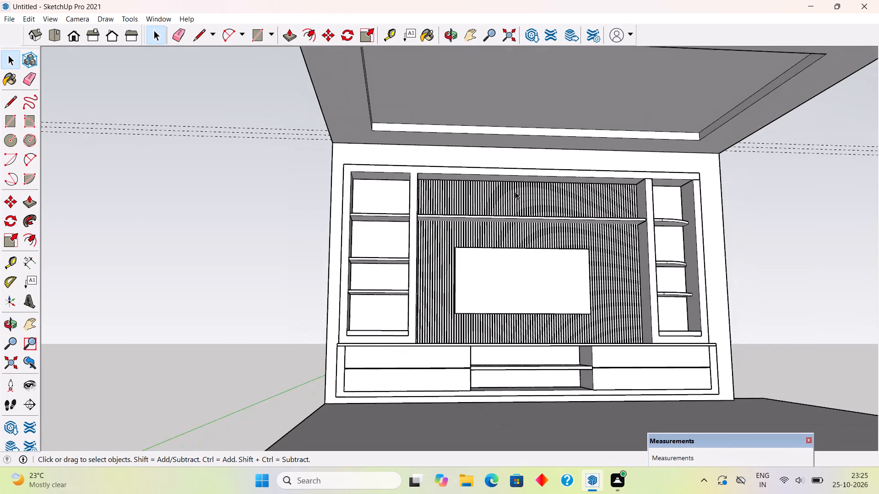
middle_click_drag(580, 216, 561, 229)
scroll(563, 227, "up", 1)
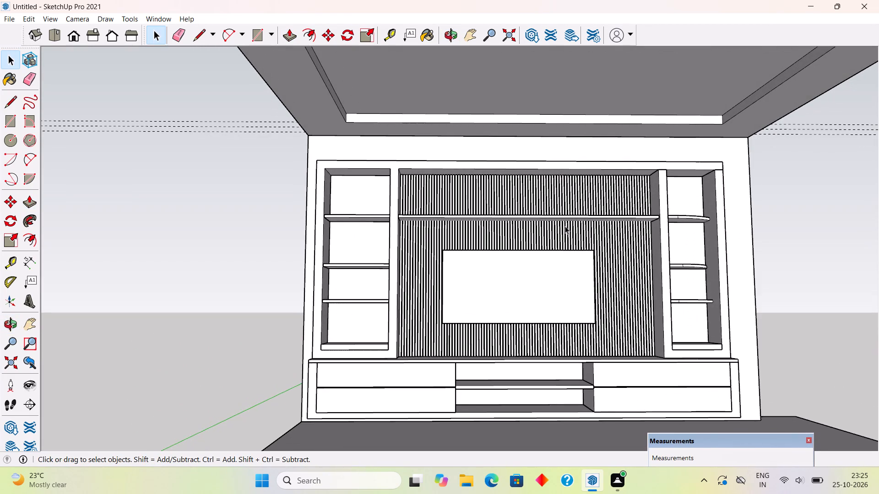
middle_click_drag(524, 151, 518, 179)
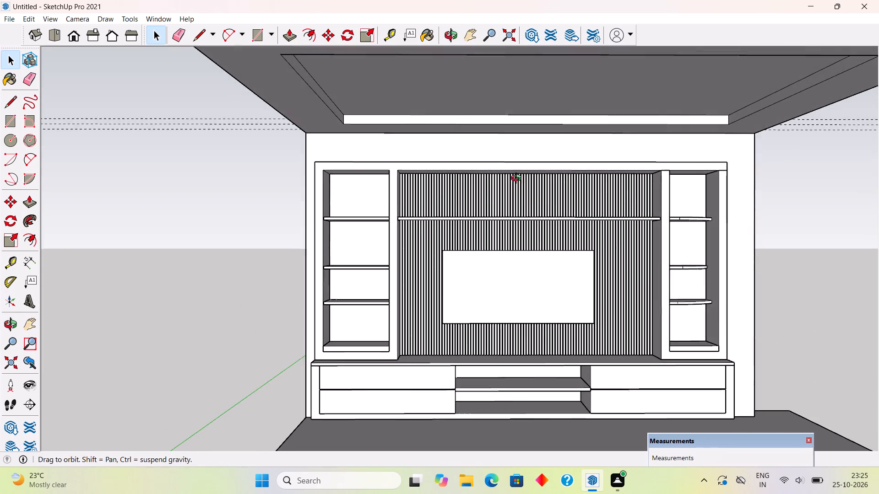
middle_click_drag(518, 179, 520, 179)
scroll(362, 155, "up", 3)
key("r")
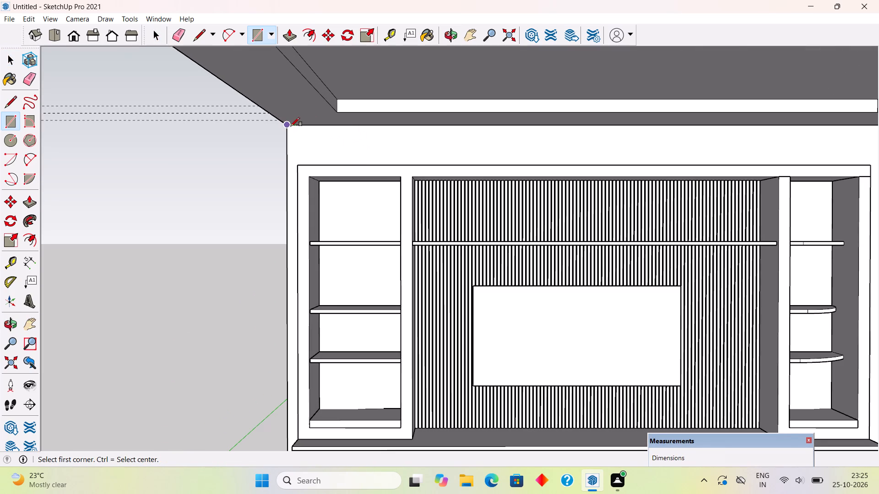
left_click(290, 127)
scroll(700, 145, "down", 2)
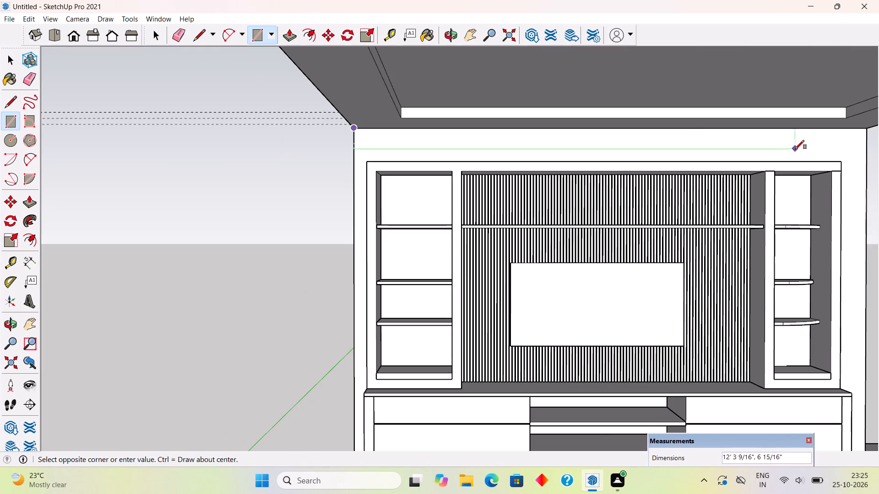
left_click(868, 144)
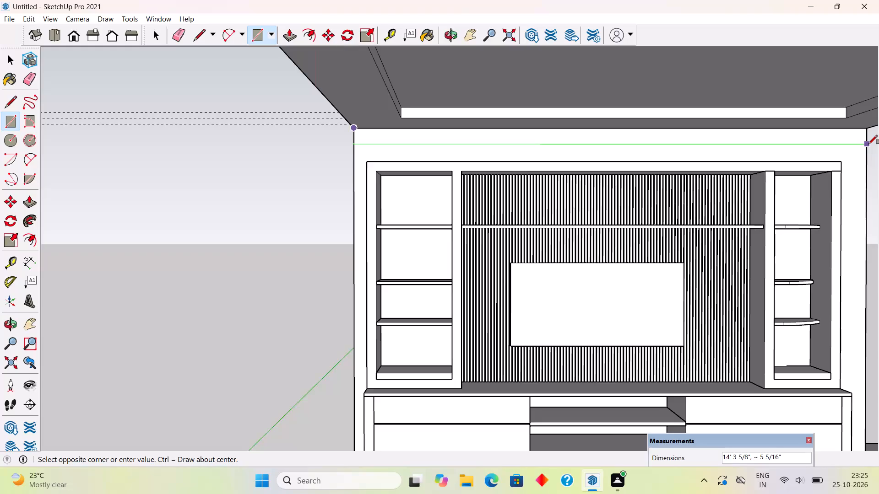
key("p")
left_click(851, 137)
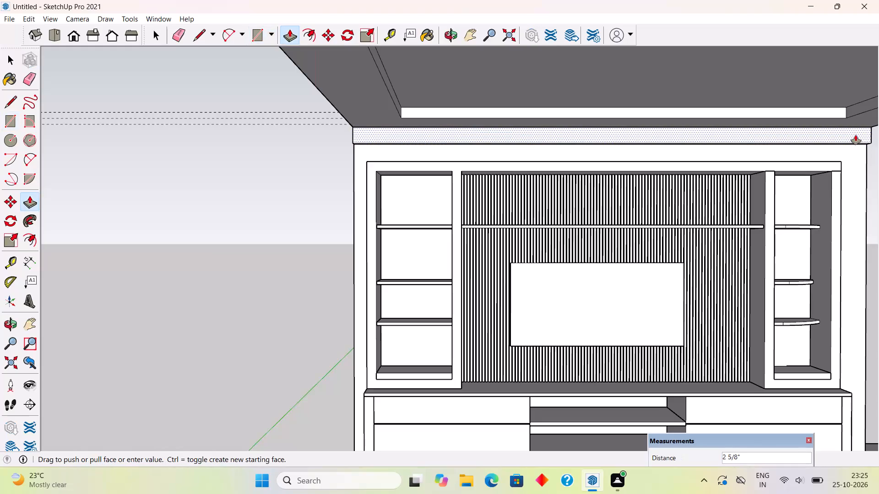
left_click(857, 134)
Make the whole extruded strip below the ceiling a group.
key("space")
triple_click(857, 134)
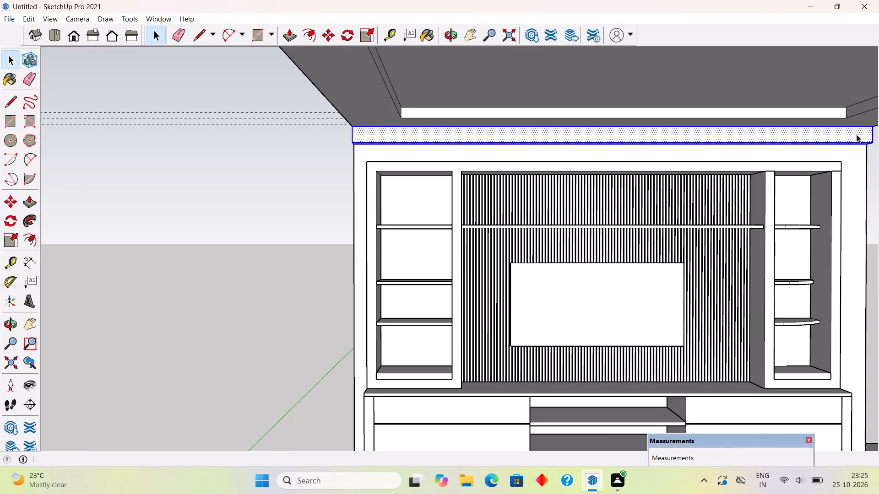
right_click(857, 134)
left_click(838, 231)
scroll(836, 234, "down", 6)
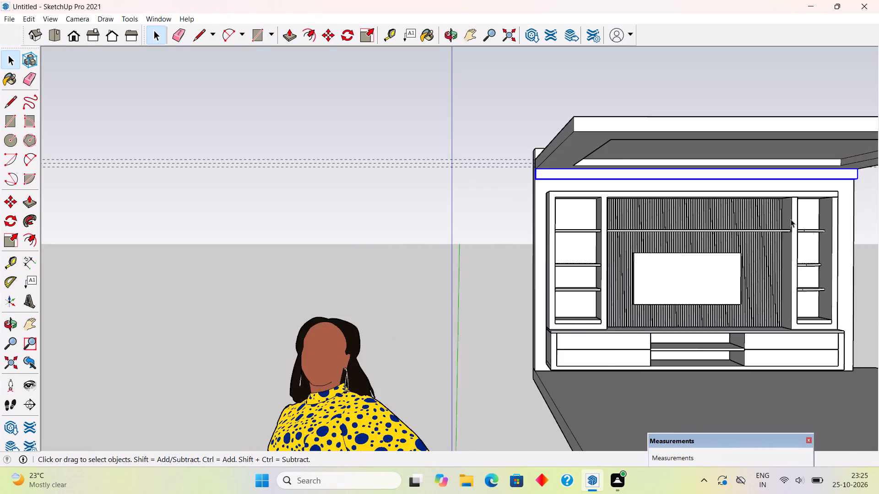
Draw a 14' 3 5/8" by 9" rectangle along the top of the back wall and extrude it up 6".
scroll(791, 219, "down", 4)
middle_click_drag(615, 220, 566, 332)
scroll(640, 174, "down", 5)
middle_click_drag(550, 183, 527, 265)
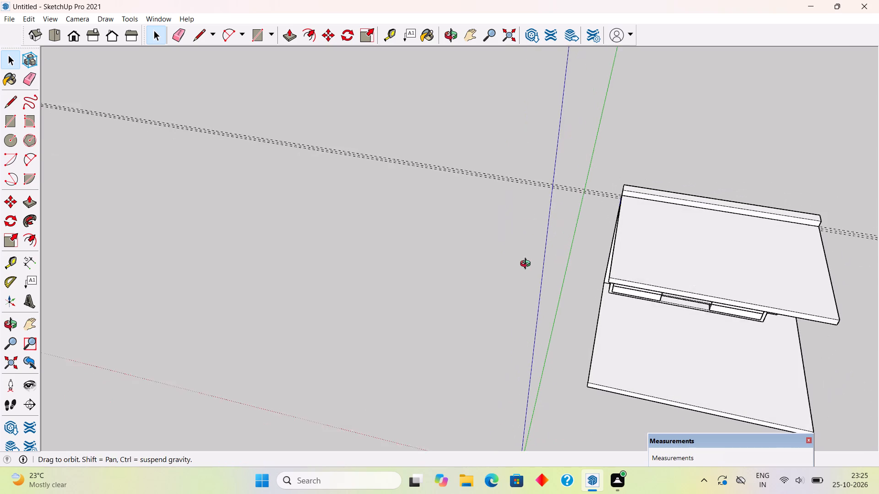
middle_click_drag(527, 265, 532, 269)
scroll(829, 209, "up", 7)
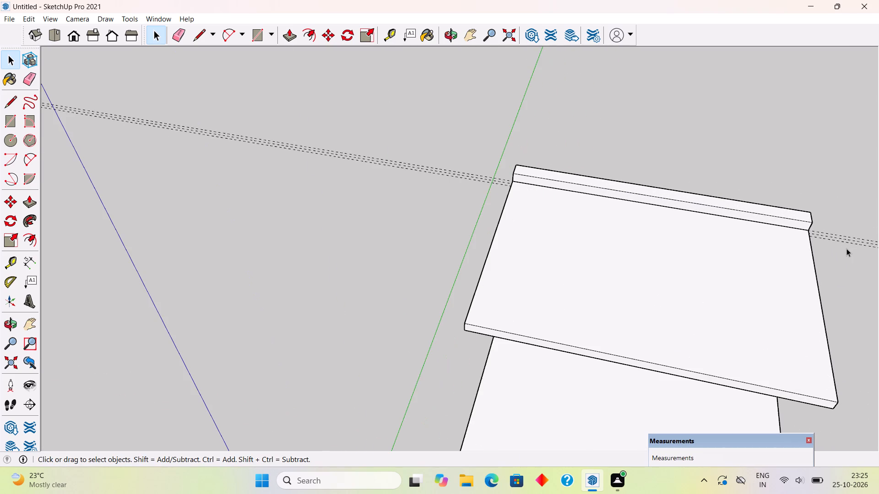
key("r")
left_click(521, 162)
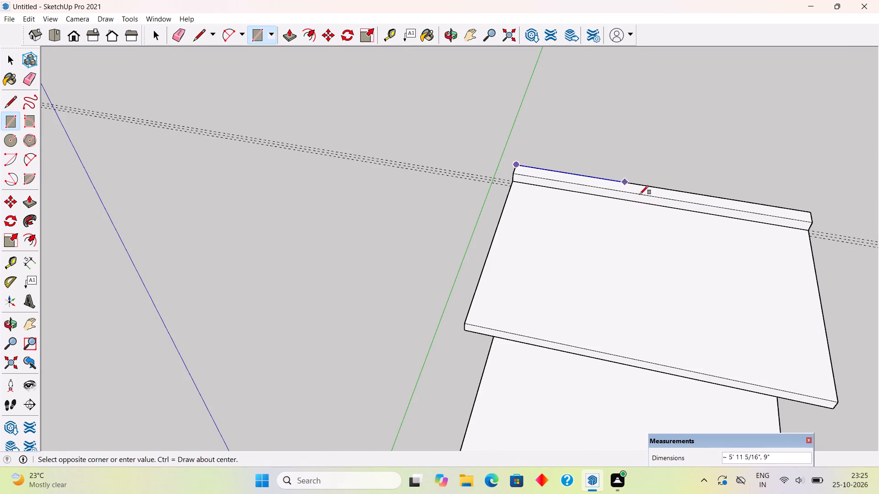
left_click(812, 220)
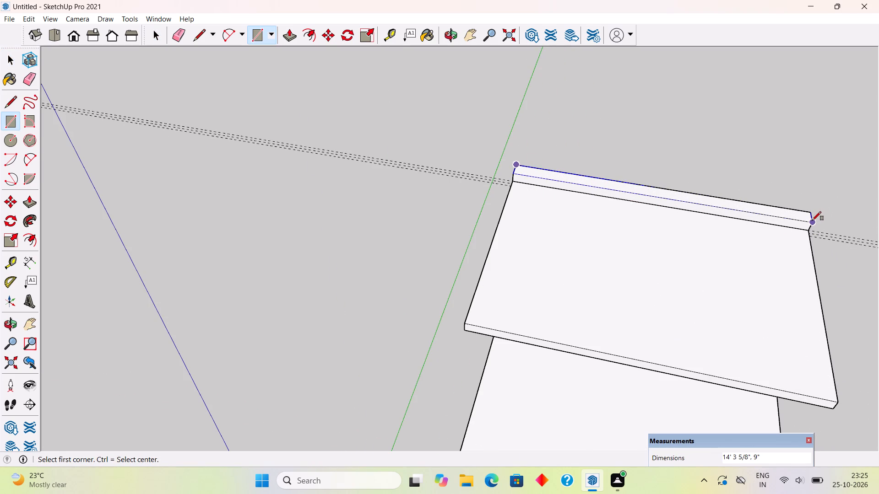
key("p")
left_click(808, 212)
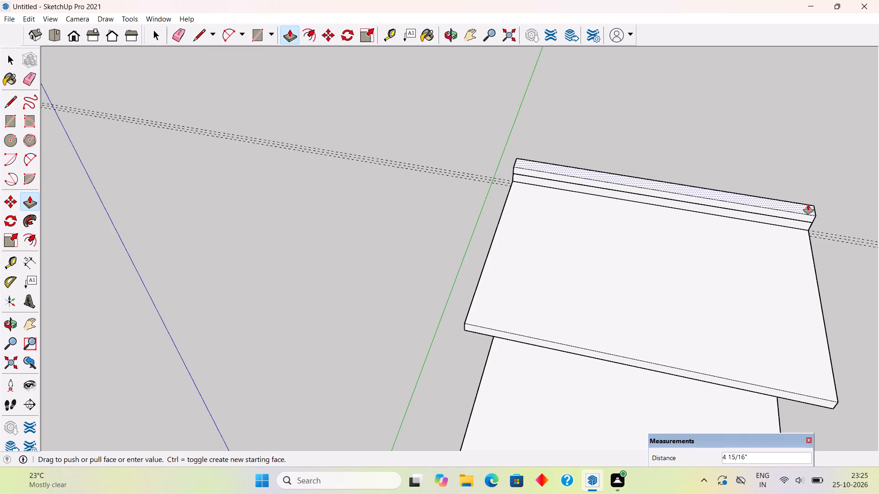
key("6")
key("shift+quotedbl")
key("Return")
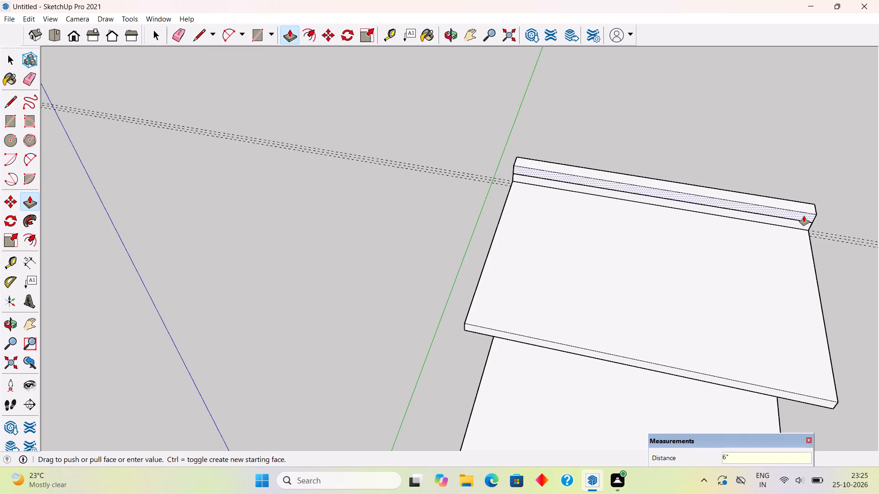
Pull the raised strip's front face about 9' 8 7/16" forward over the ceiling and make the resulting slab a group.
left_click(804, 216)
left_click(677, 373)
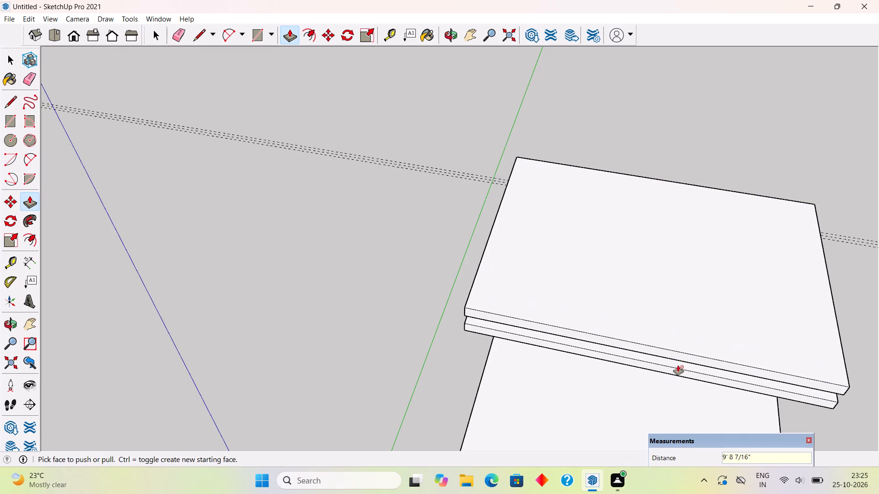
key("space")
triple_click(690, 322)
right_click(690, 322)
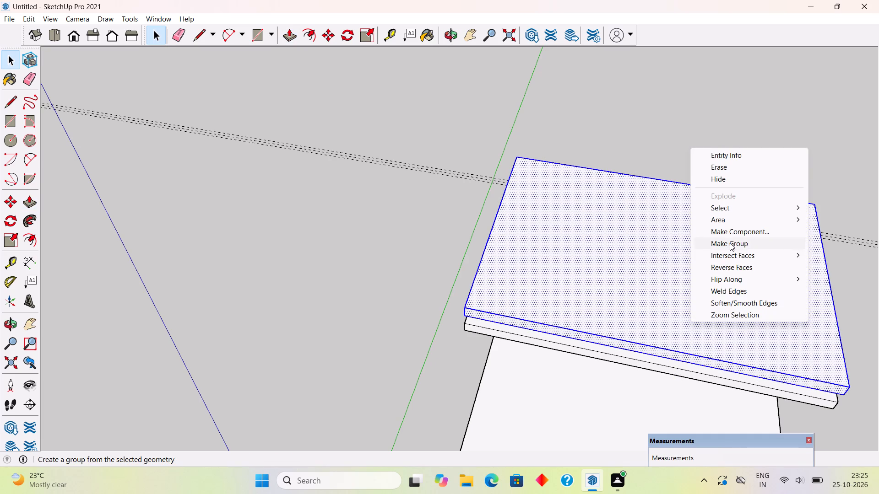
left_click(730, 242)
Examine the TV wall, the recessed ceiling and the slab above it from the front and from below.
scroll(730, 242, "down", 6)
middle_click_drag(736, 303, 784, 138)
scroll(784, 150, "up", 1)
scroll(816, 264, "up", 1)
middle_click_drag(809, 233, 805, 222)
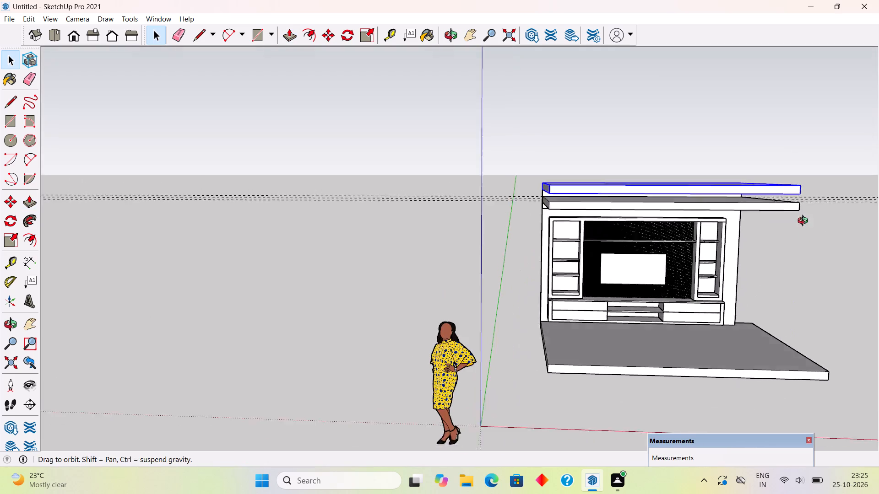
middle_click_drag(805, 222, 774, 173)
scroll(780, 221, "up", 5)
middle_click_drag(754, 236, 752, 273)
scroll(741, 242, "up", 3)
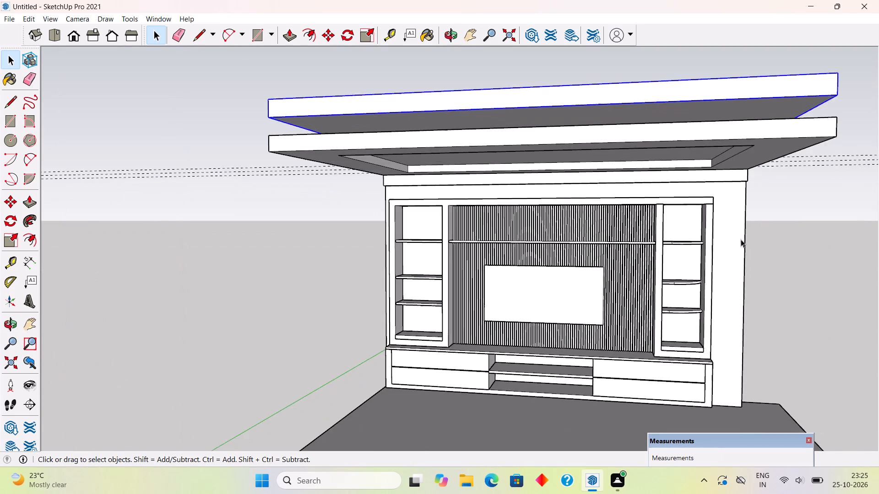
scroll(739, 240, "up", 3)
middle_click_drag(739, 240, 806, 226)
scroll(750, 222, "down", 3)
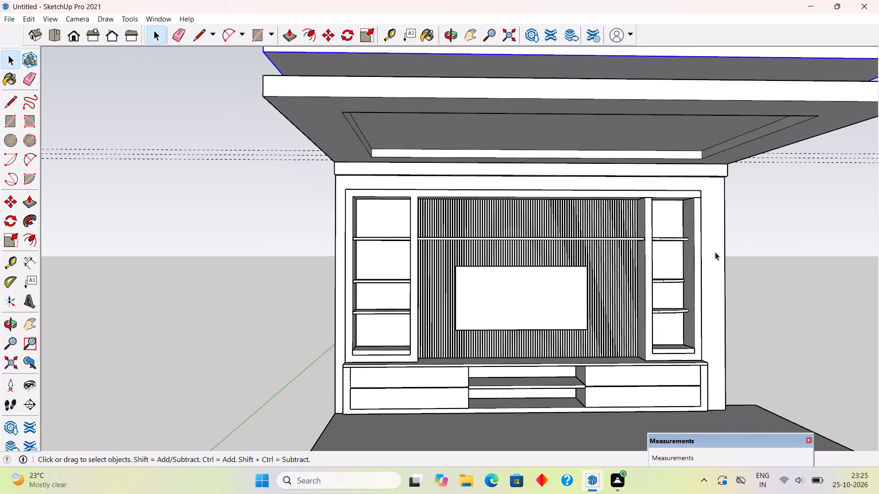
middle_click_drag(720, 265, 741, 275)
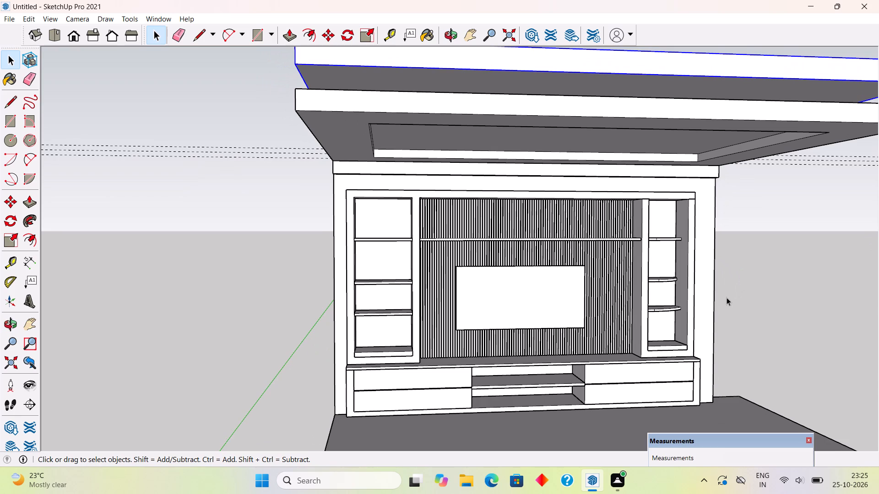
Draw a 9 3/4" by 7/8" handle rectangle on the lower-left drawer front and extrude it 1.5".
scroll(420, 417, "up", 7)
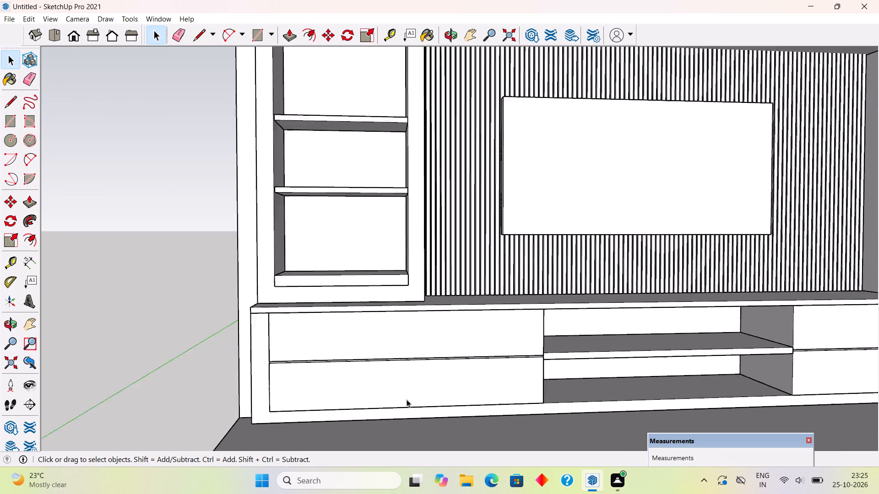
scroll(407, 399, "up", 5)
key("r")
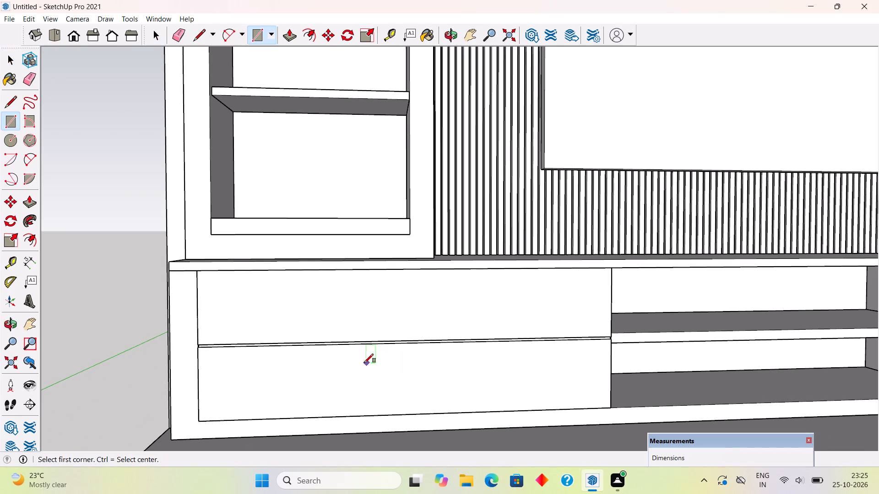
left_click(360, 369)
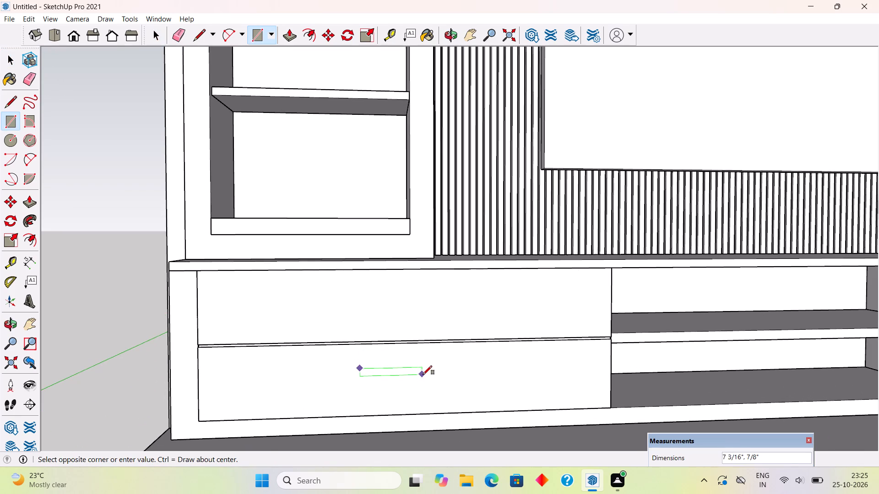
left_click(444, 374)
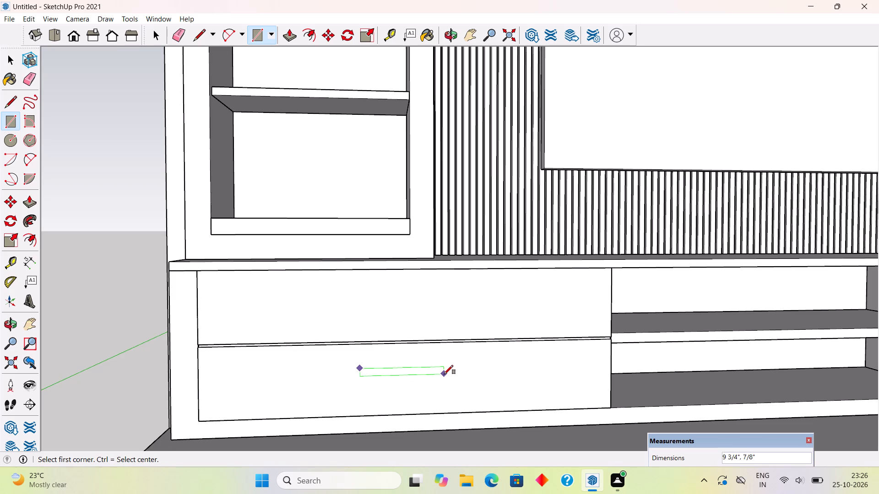
key("p")
left_click(439, 371)
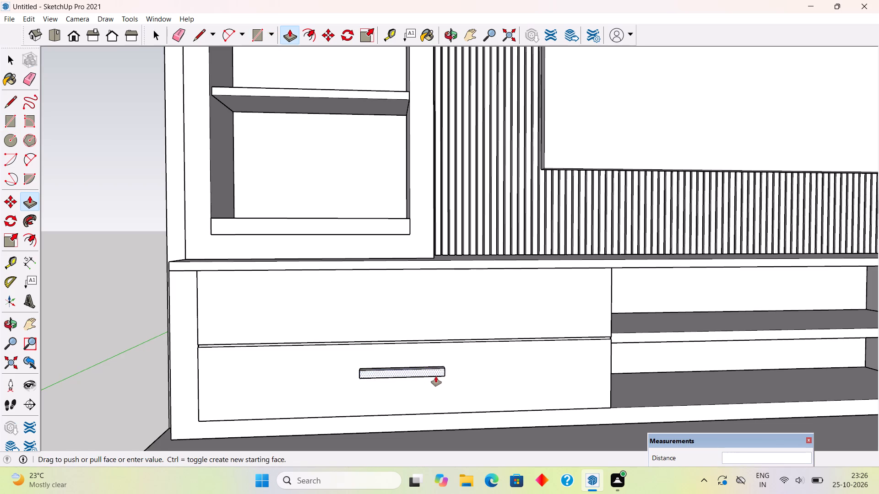
type("1.5")
key("shift+quotedbl")
key("Return")
middle_click_drag(434, 384, 563, 422)
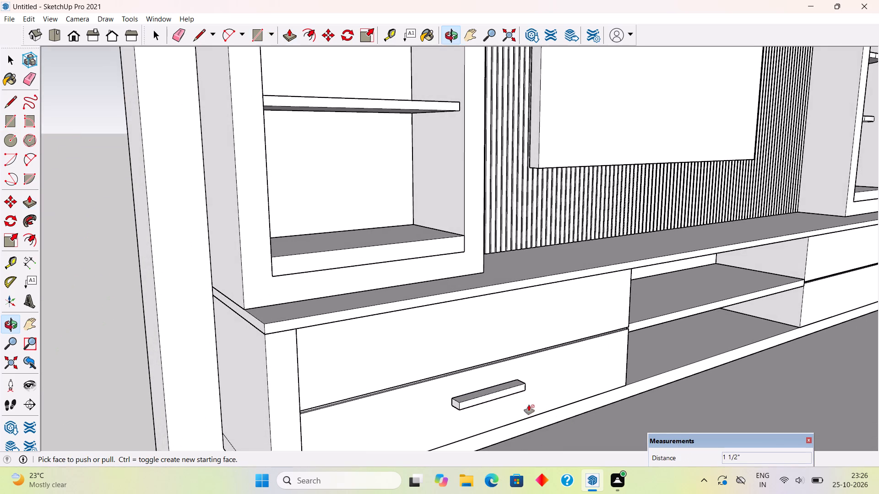
Offset the outline of the handle bar's top face inward by about 7/16".
scroll(489, 394, "up", 4)
middle_click_drag(489, 404, 496, 440)
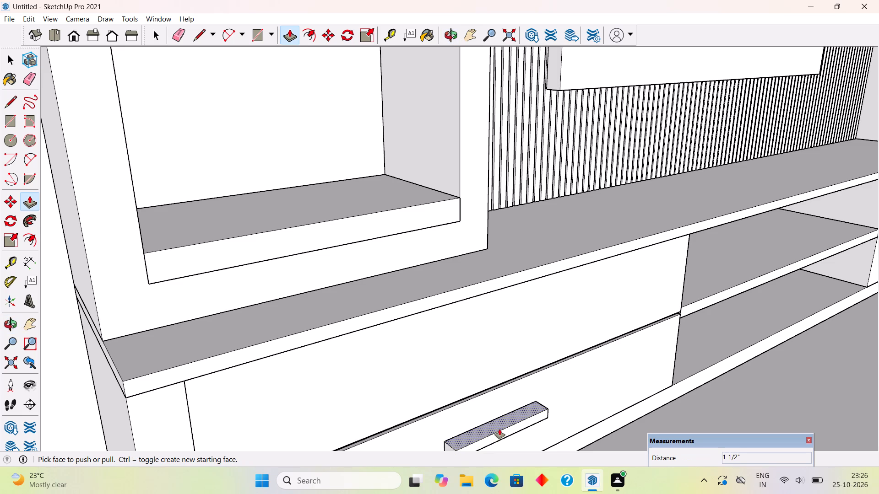
key("f")
left_click(501, 425)
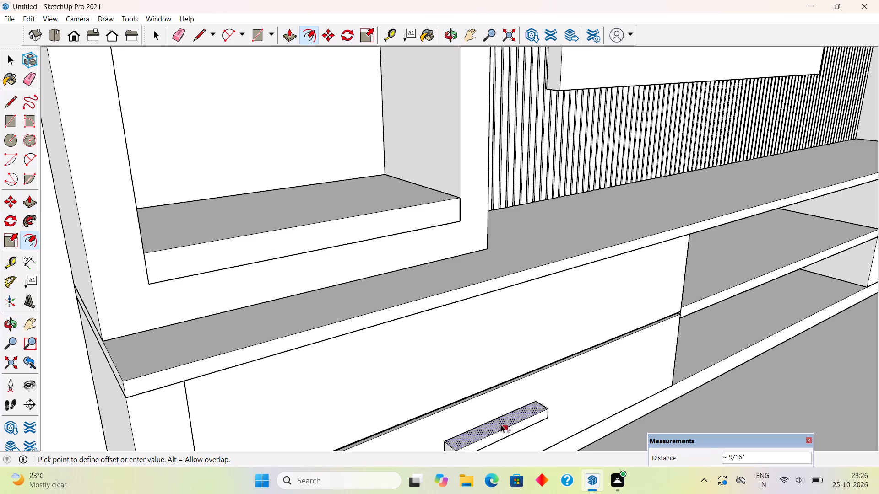
left_click(502, 425)
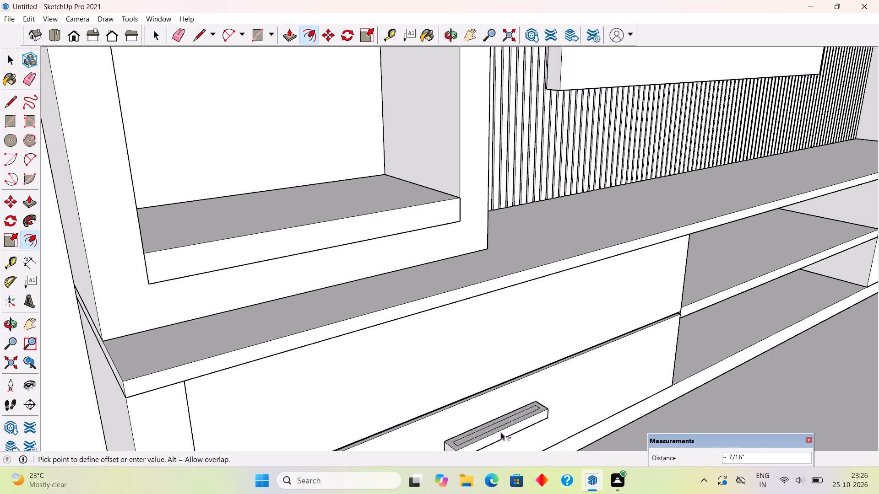
Draw two short lines from the inset outline's rear corners to the bar's back edge and delete the inset line between them.
key("l")
scroll(468, 349, "down", 4)
scroll(456, 421, "up", 12)
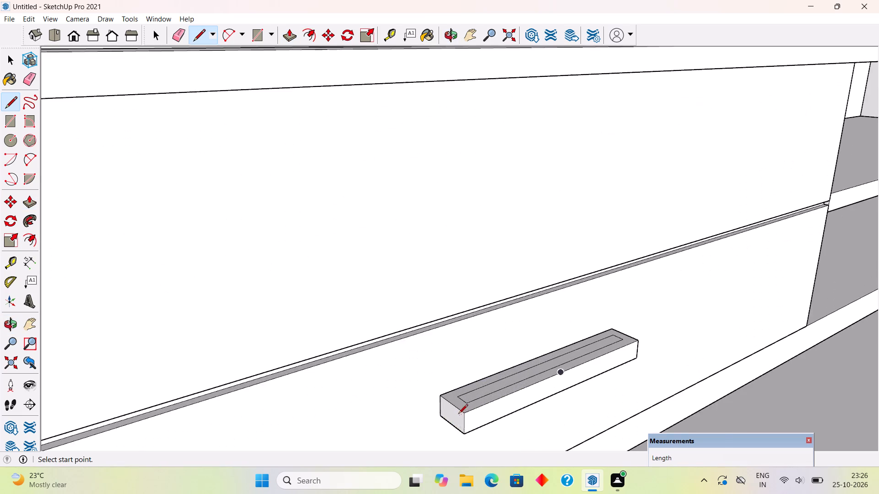
scroll(458, 414, "up", 3)
left_click(458, 390)
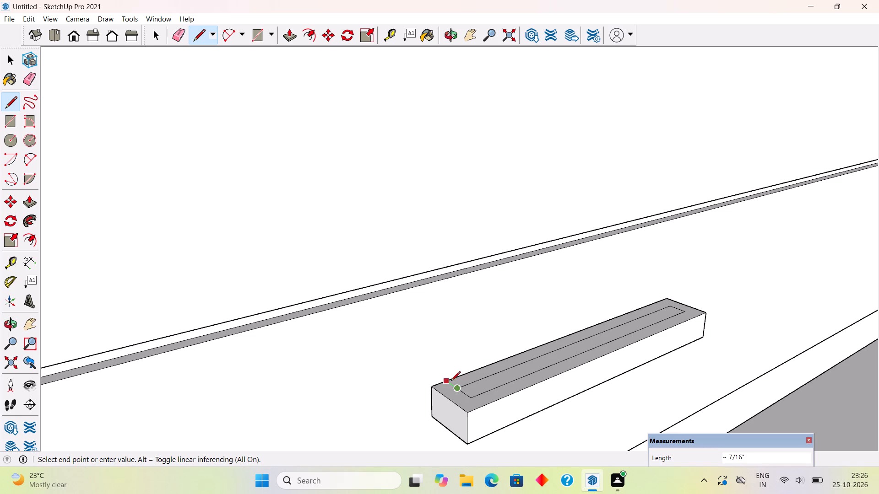
left_click(451, 381)
left_click(671, 306)
left_click(656, 304)
key("space")
left_click(636, 319)
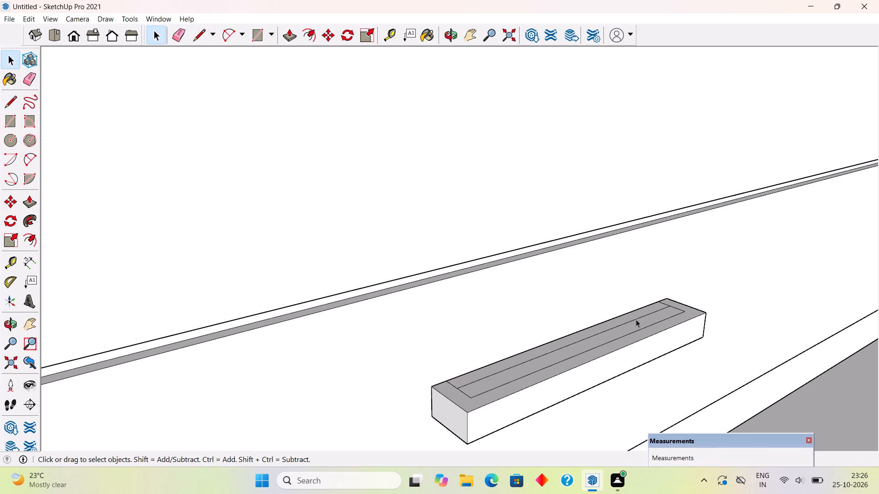
key("Delete")
Push the inset top face down 7/8" through the bar to leave a U-shaped handle.
left_click(635, 320)
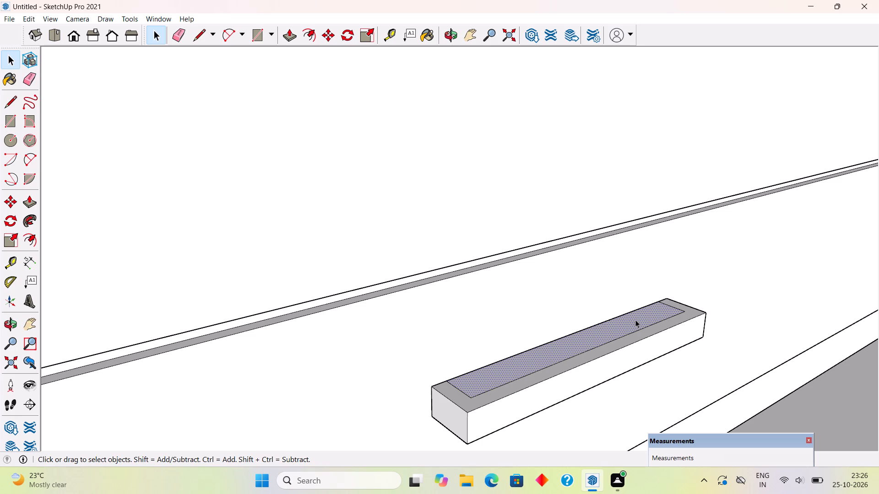
key("p")
left_click(635, 320)
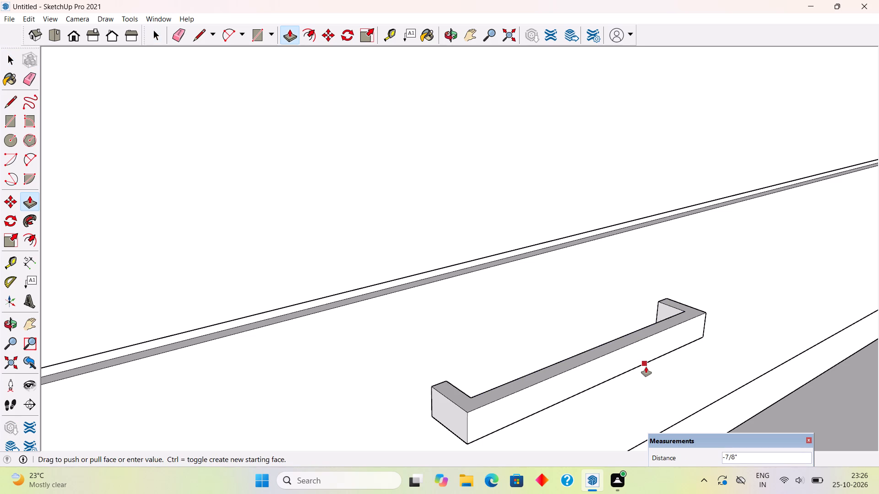
left_click(646, 367)
Make the whole U-shaped drawer handle a group.
key("space")
triple_click(639, 355)
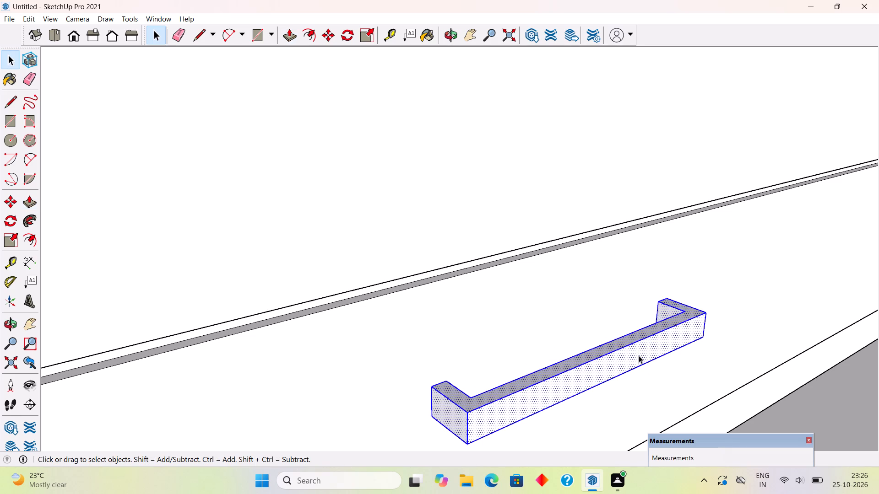
right_click(639, 355)
left_click(669, 276)
Copy the handle group straight up from the lower-left drawer onto the upper-left drawer front.
scroll(618, 349, "down", 5)
middle_click_drag(624, 353, 543, 347)
scroll(545, 348, "down", 3)
middle_click_drag(535, 351, 474, 354)
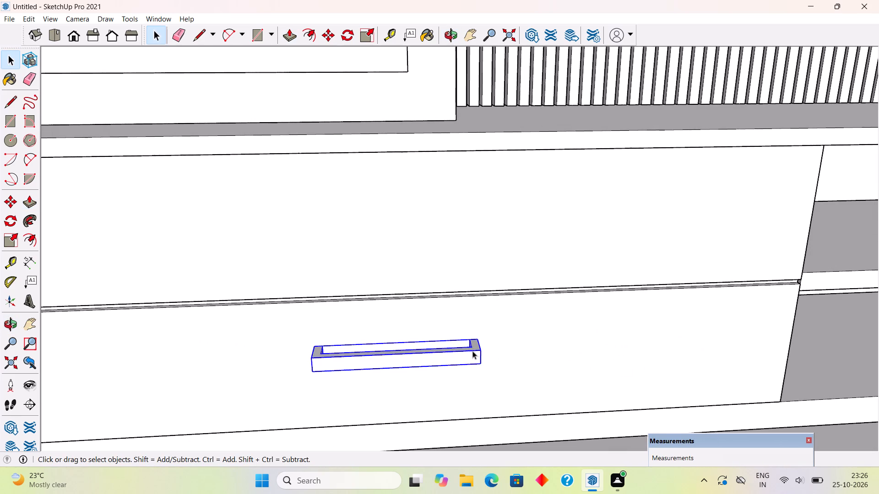
key("m")
left_click(418, 361)
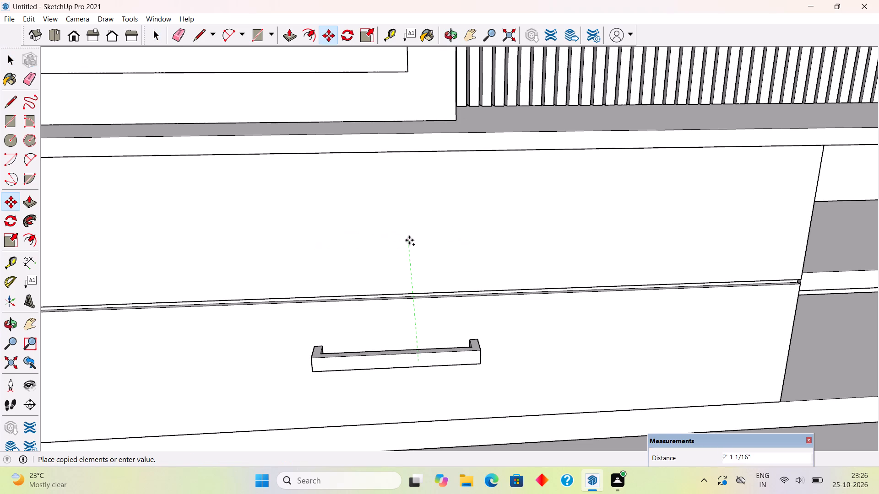
middle_click_drag(475, 264, 650, 267)
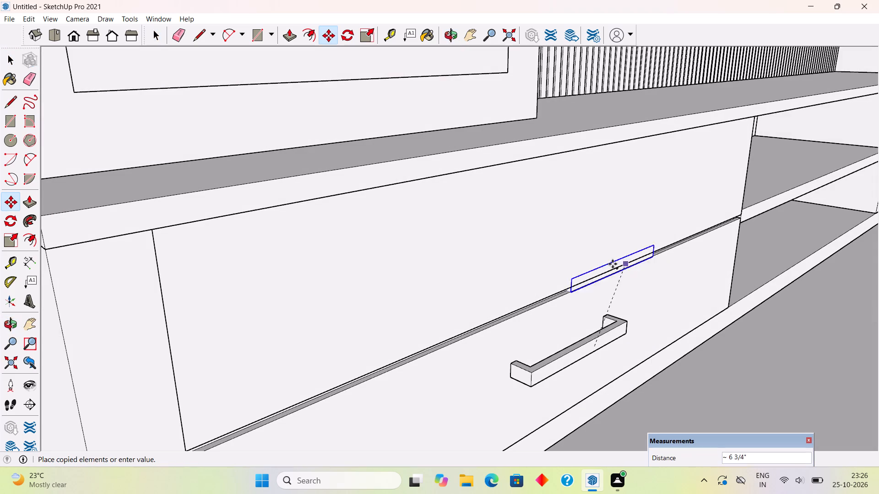
middle_click_drag(613, 272, 698, 277)
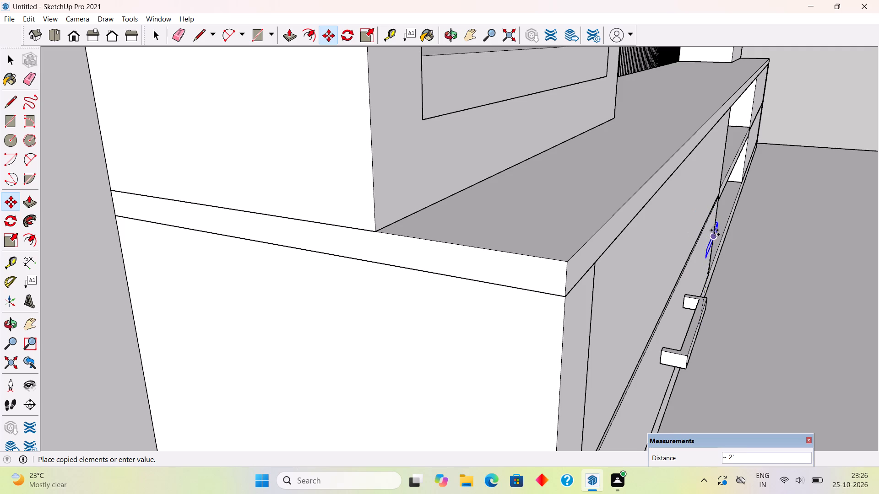
left_click(711, 224)
middle_click_drag(750, 241, 646, 189)
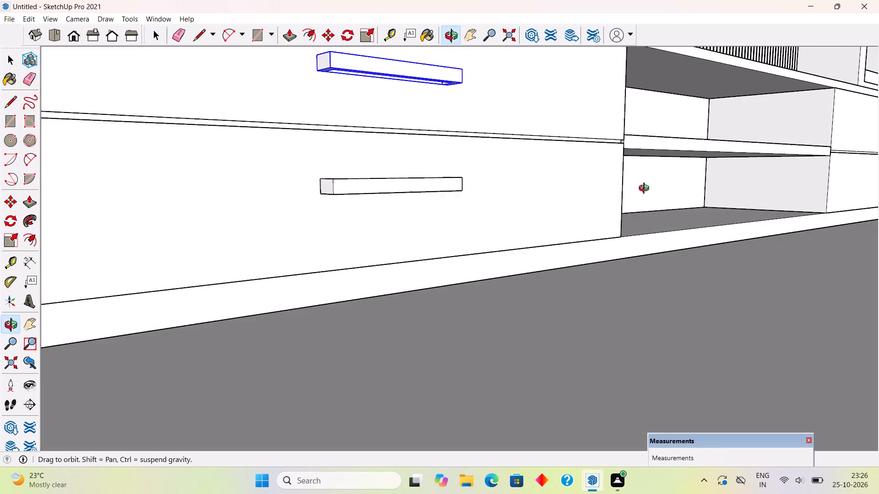
middle_click_drag(646, 189, 645, 195)
scroll(645, 199, "down", 5)
middle_click_drag(588, 220, 405, 216)
scroll(401, 217, "down", 2)
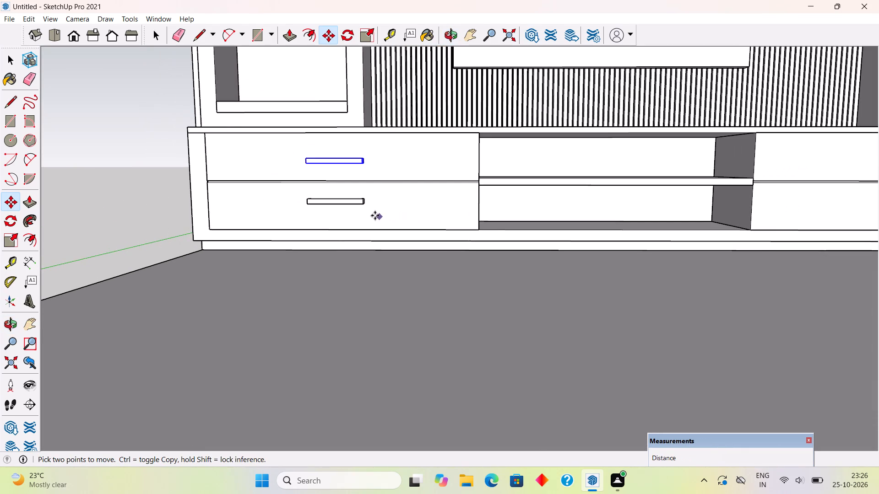
Copy the two left drawer handles together about 8' 4" straight across onto the right-hand drawer fronts.
key("space")
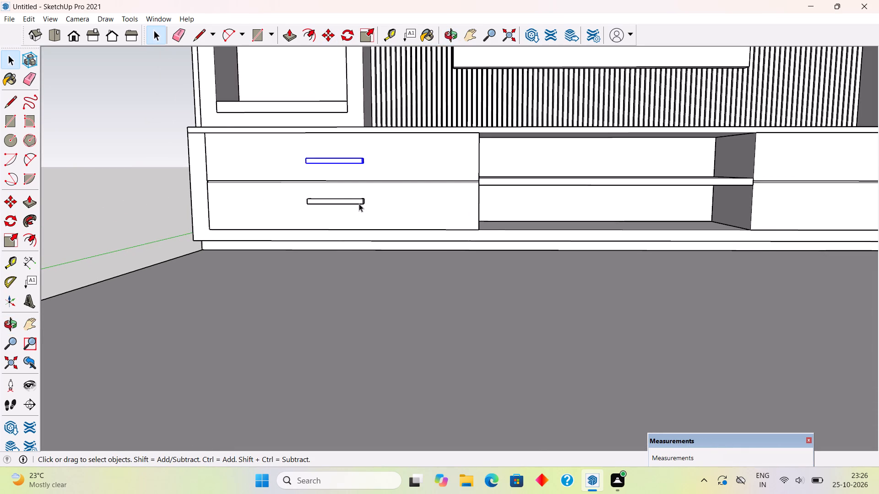
left_click(359, 204)
left_click(348, 159, "ctrl")
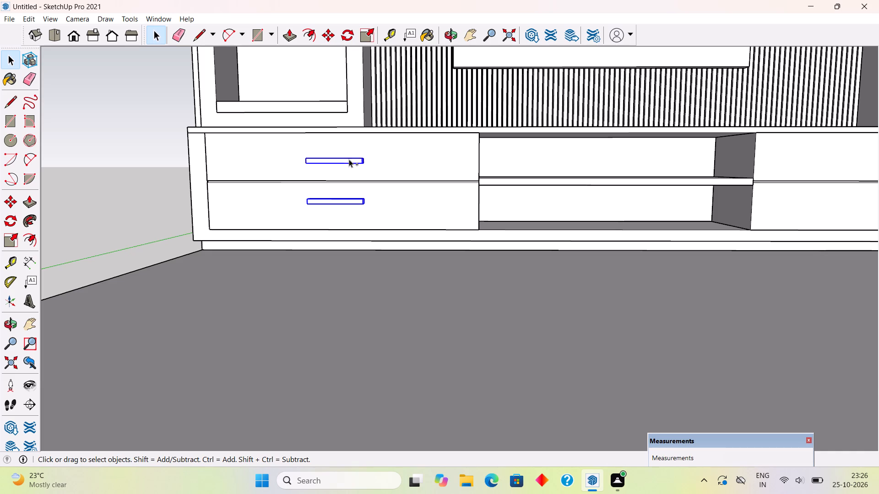
key("m")
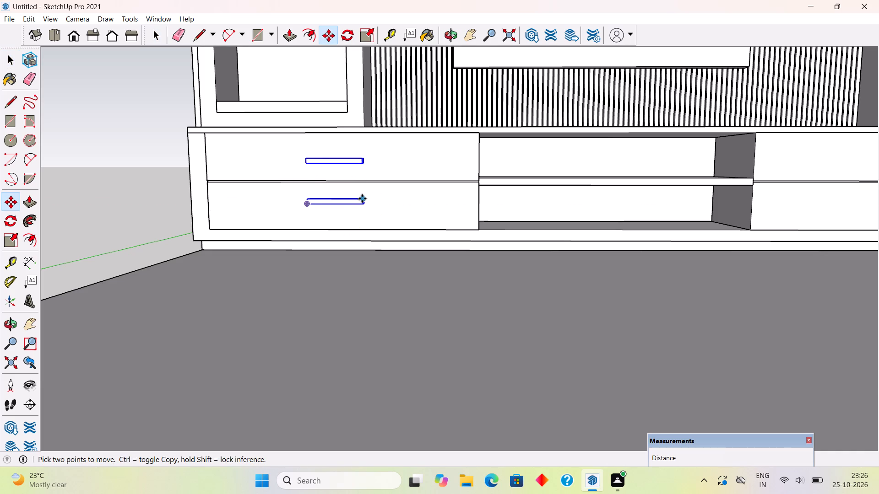
left_click(362, 199)
scroll(432, 200, "down", 3)
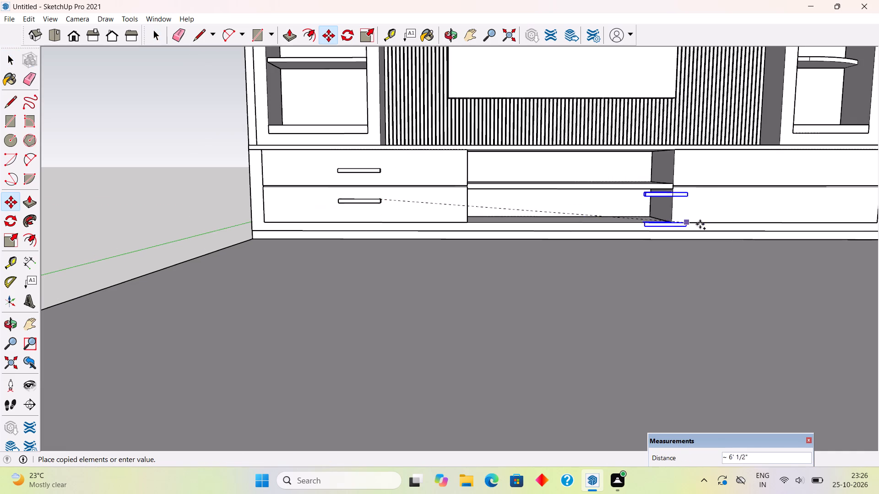
left_click(814, 199)
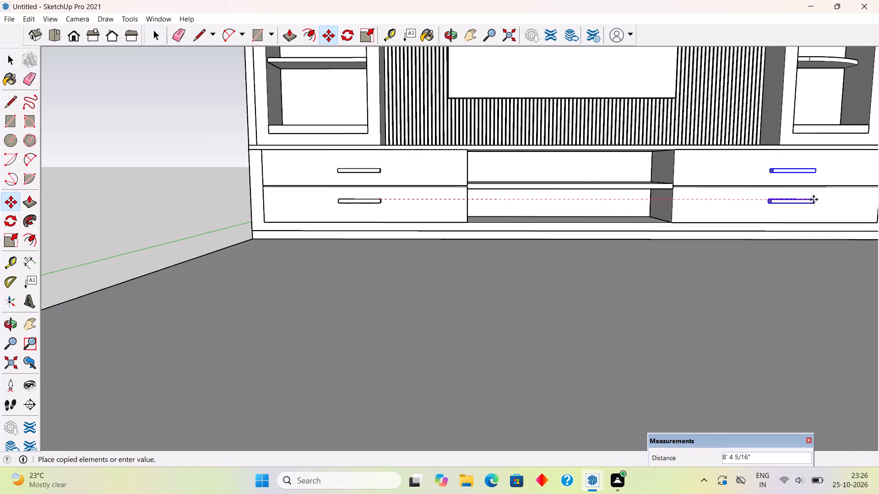
scroll(763, 262, "down", 9)
key("space")
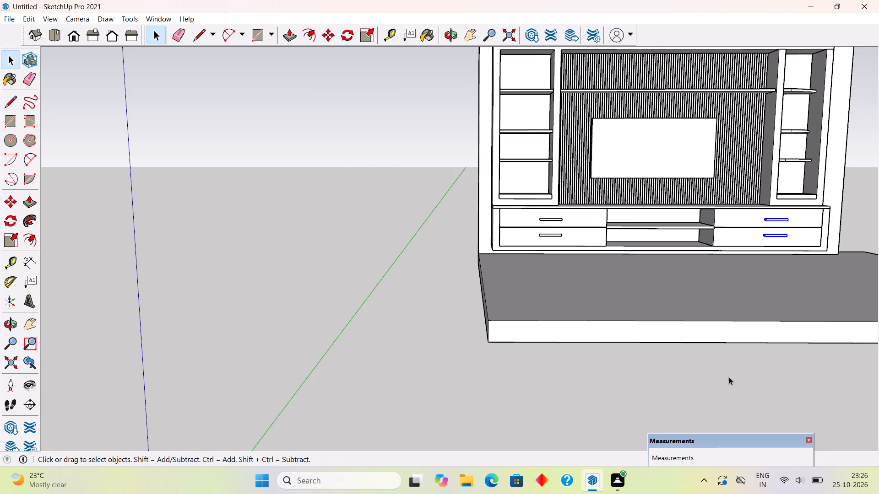
left_click(729, 377)
Examine the whole TV unit, its drawers and handles, and the ceiling from several angles.
scroll(639, 356, "down", 5)
middle_click_drag(530, 314, 476, 293)
scroll(476, 293, "down", 3)
middle_click_drag(464, 295, 463, 307)
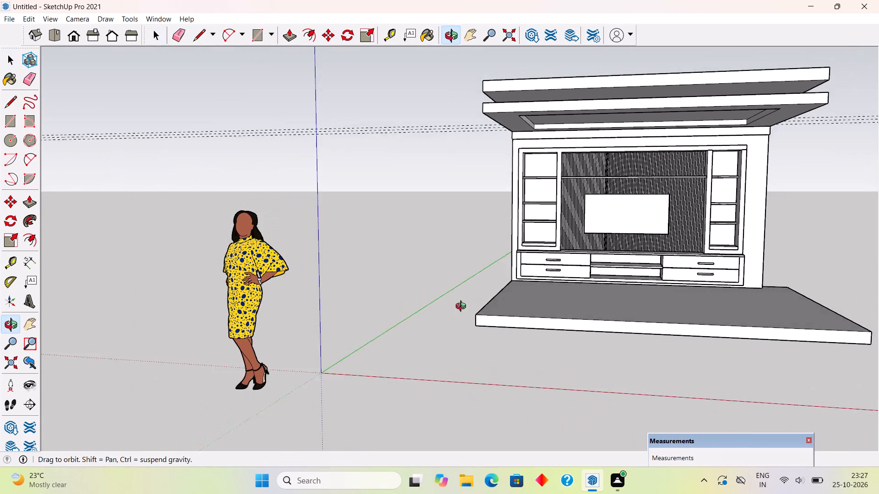
middle_click_drag(463, 307, 493, 321)
scroll(856, 219, "up", 3)
scroll(779, 242, "up", 3)
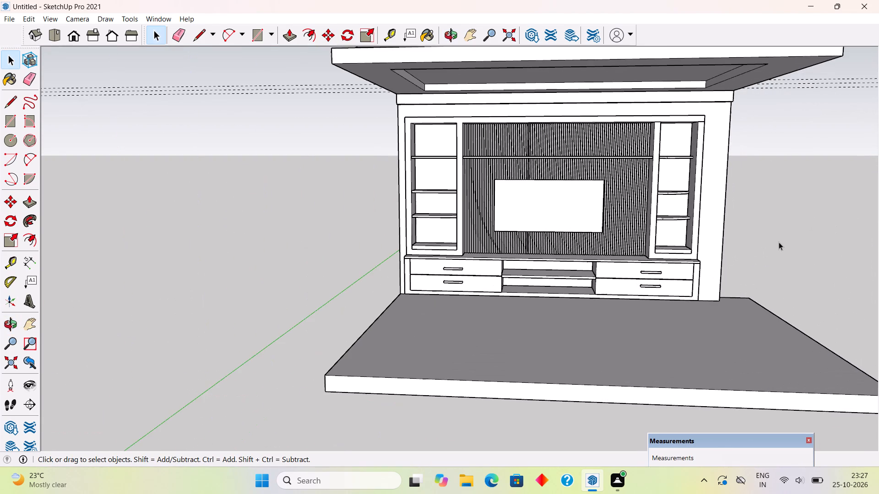
scroll(778, 242, "up", 1)
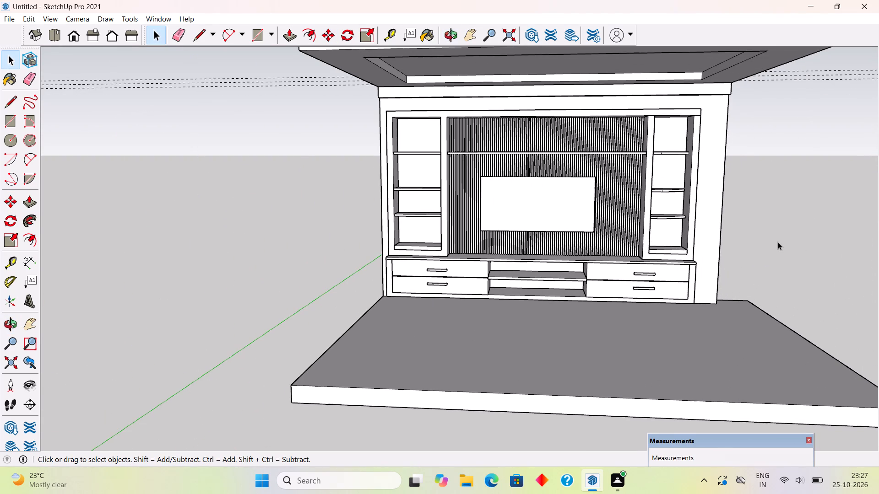
middle_click_drag(500, 141, 510, 90)
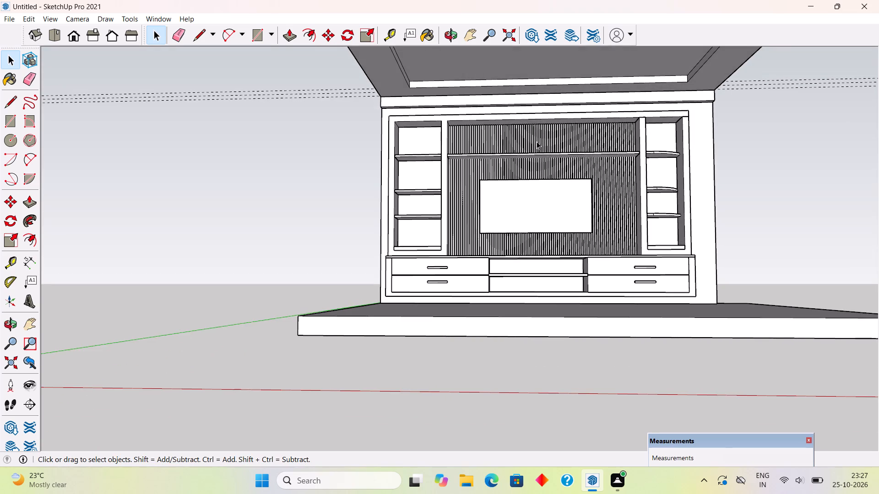
middle_click_drag(538, 147, 569, 106)
scroll(568, 105, "up", 3)
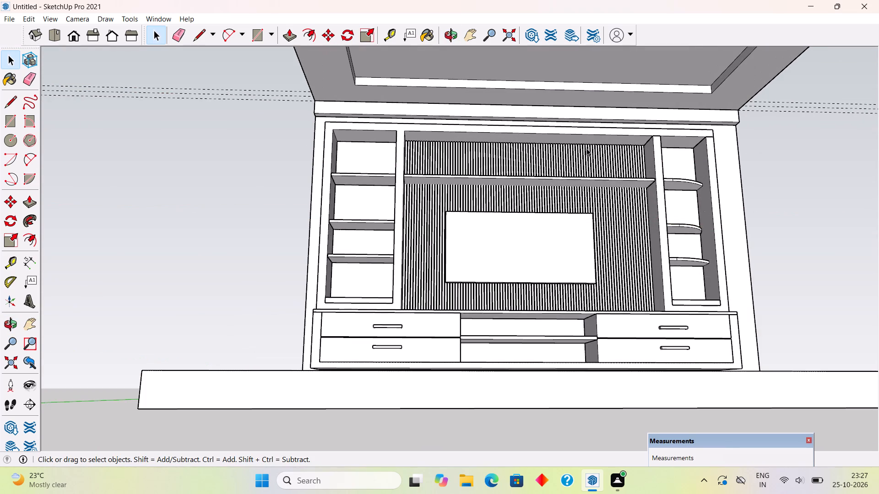
scroll(586, 148, "up", 3)
middle_click_drag(587, 160, 594, 227)
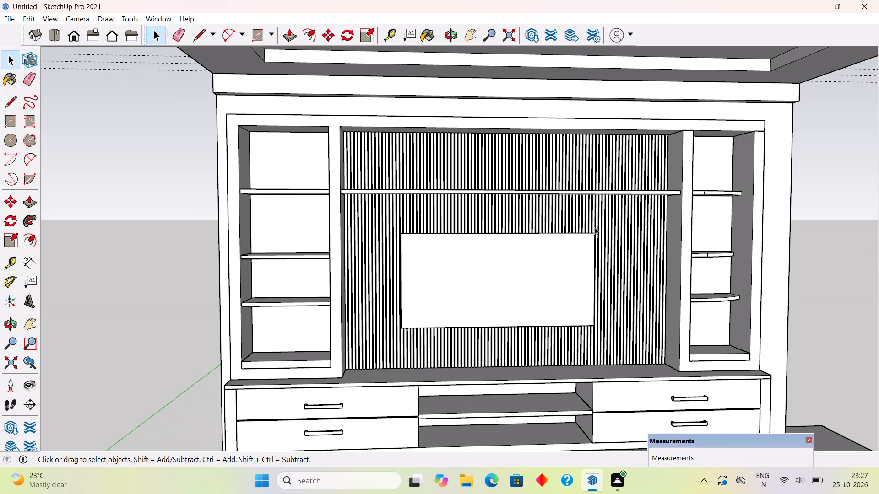
middle_click_drag(571, 229, 589, 378)
middle_click_drag(590, 325, 590, 258)
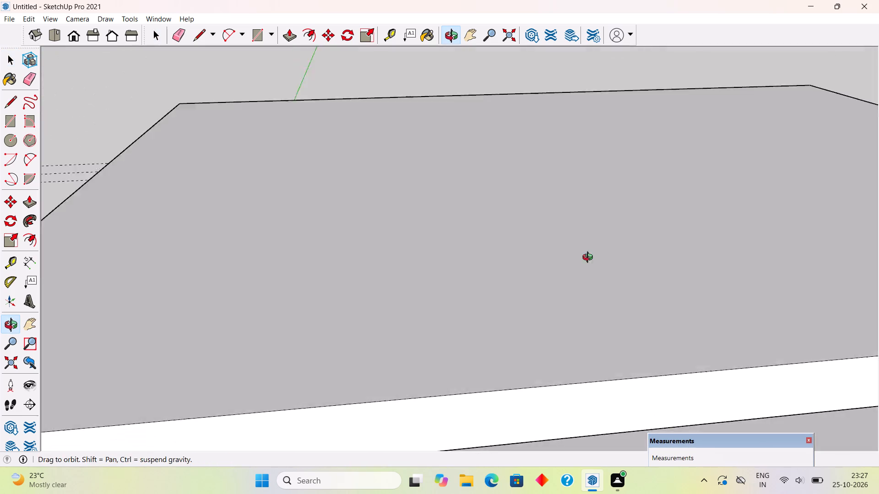
middle_click_drag(590, 258, 593, 125)
scroll(593, 143, "down", 6)
scroll(619, 324, "up", 1)
middle_click(612, 273)
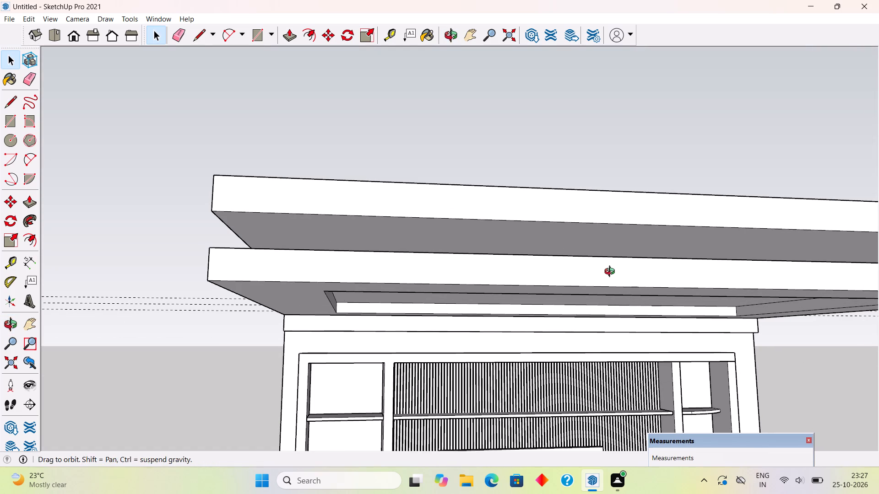
scroll(617, 369, "up", 6)
scroll(625, 300, "down", 6)
middle_click_drag(638, 360, 653, 405)
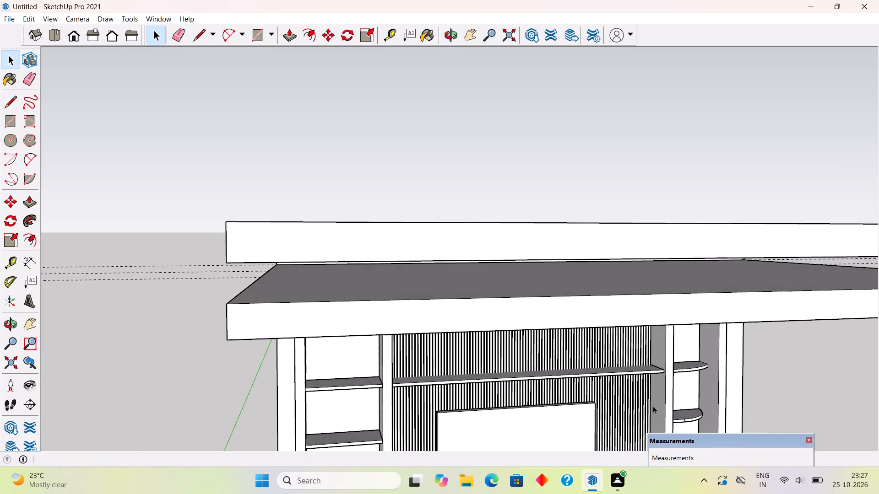
Thicken the long shelf above the TV panel by pulling its top face up 1.5" inside its group.
scroll(599, 370, "up", 6)
triple_click(599, 369)
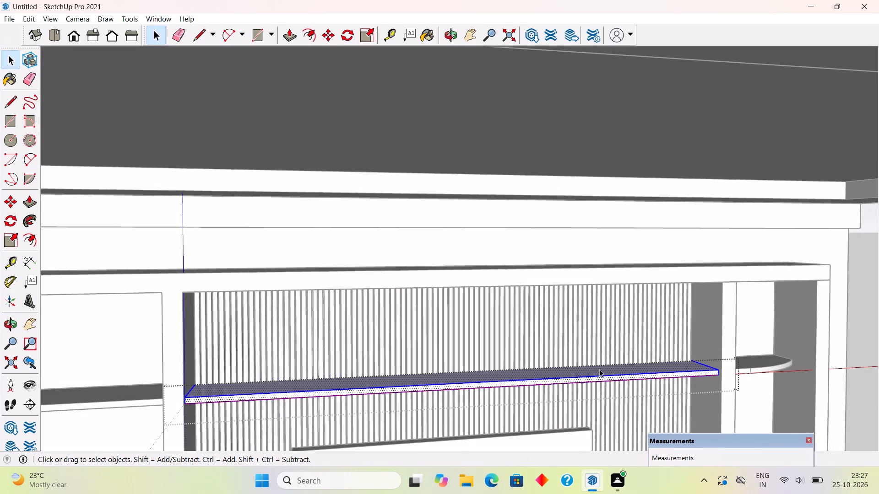
key("p")
left_click(606, 368)
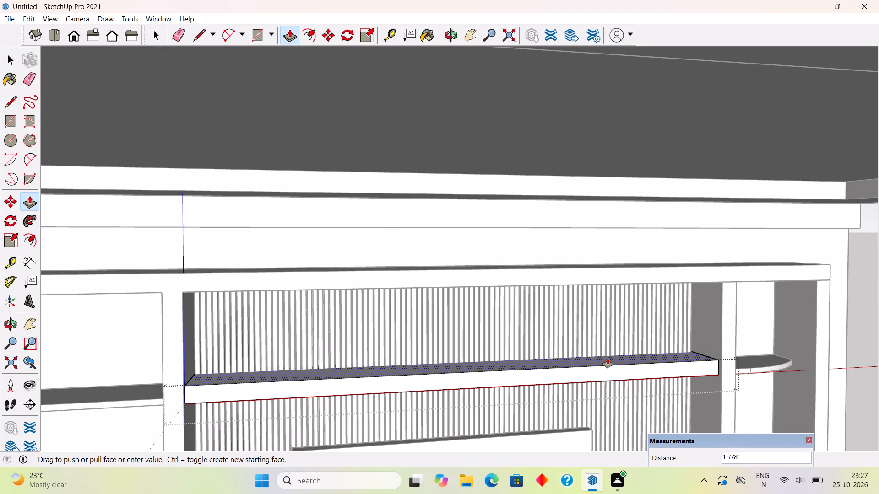
type("1.5\"")
key("Return")
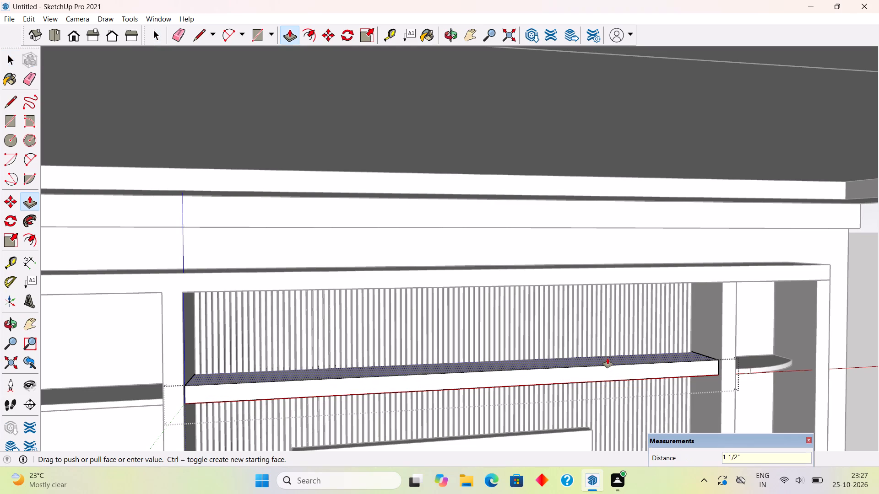
key("space")
scroll(608, 358, "down", 5)
left_click(821, 338)
Paint the left shelving frame with its top rail, the long shelf above the TV, and the right shelving unit with Wood Veneer 01.
scroll(821, 338, "down", 6)
middle_click_drag(754, 344, 716, 299)
scroll(716, 299, "down", 4)
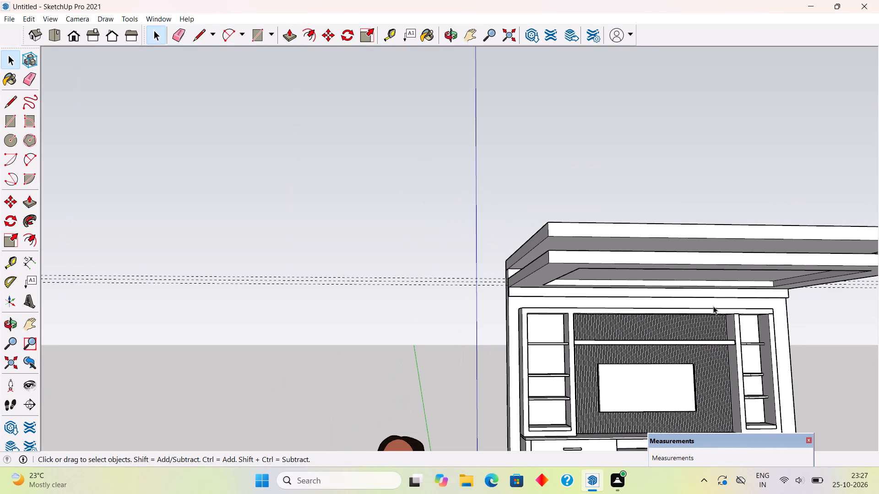
key("b")
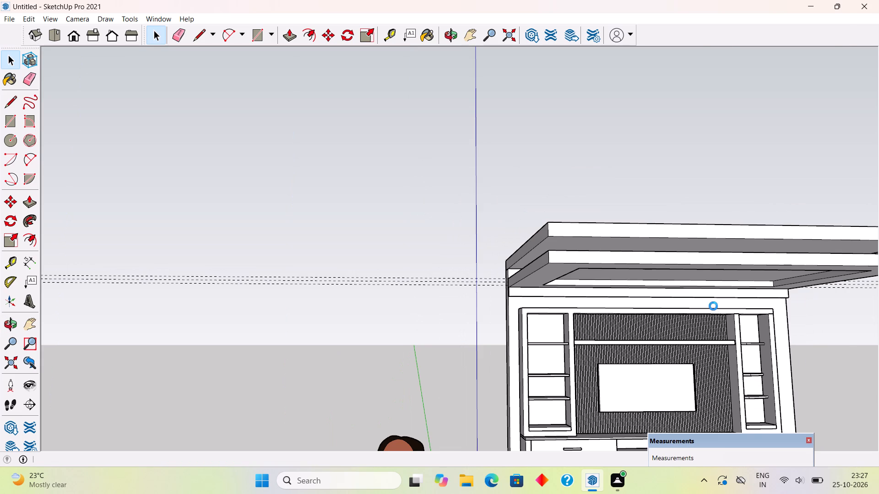
scroll(647, 275, "down", 4)
scroll(551, 254, "down", 5)
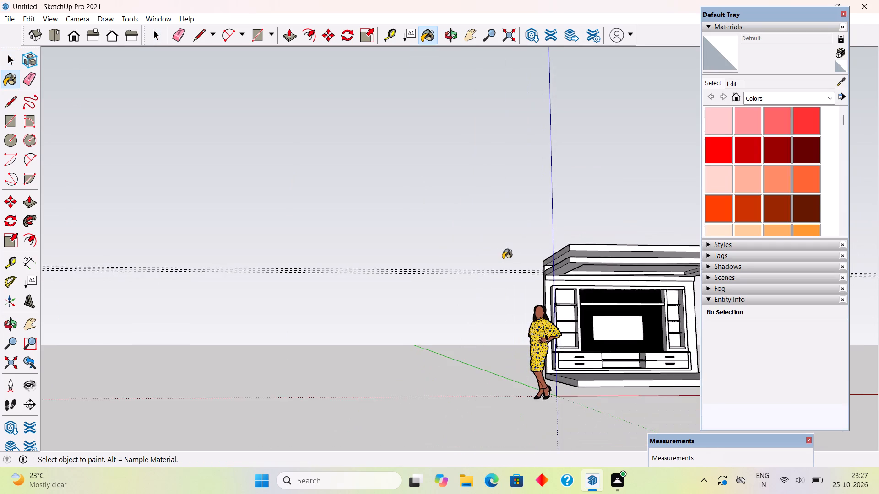
scroll(503, 258, "down", 4)
scroll(673, 302, "up", 15)
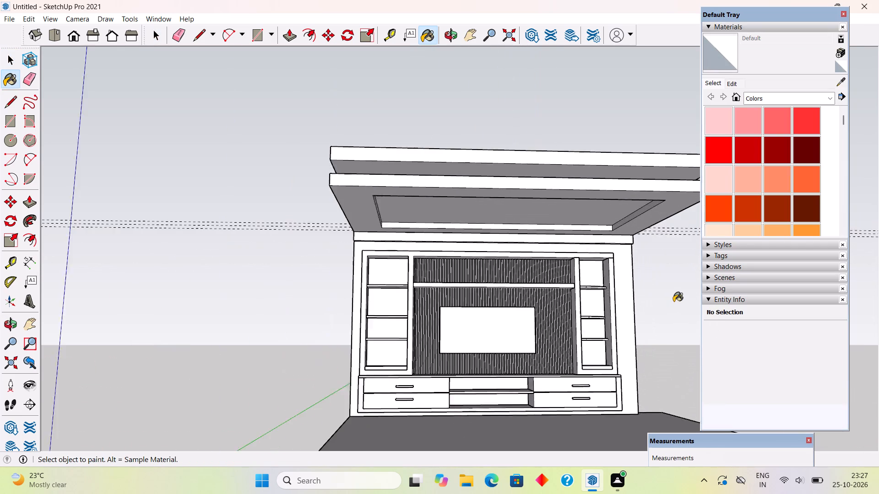
middle_click_drag(651, 299, 613, 277)
scroll(607, 273, "down", 5)
middle_click_drag(559, 283, 556, 350)
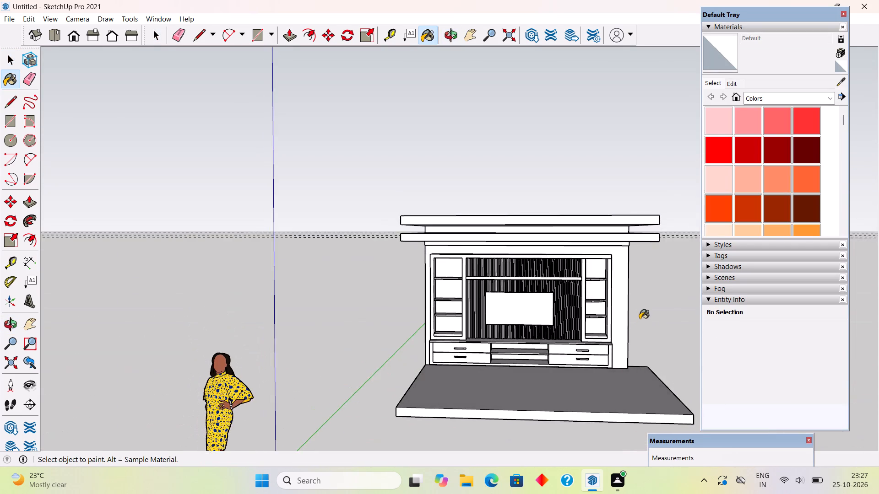
scroll(640, 319, "up", 4)
middle_click_drag(641, 330, 659, 345)
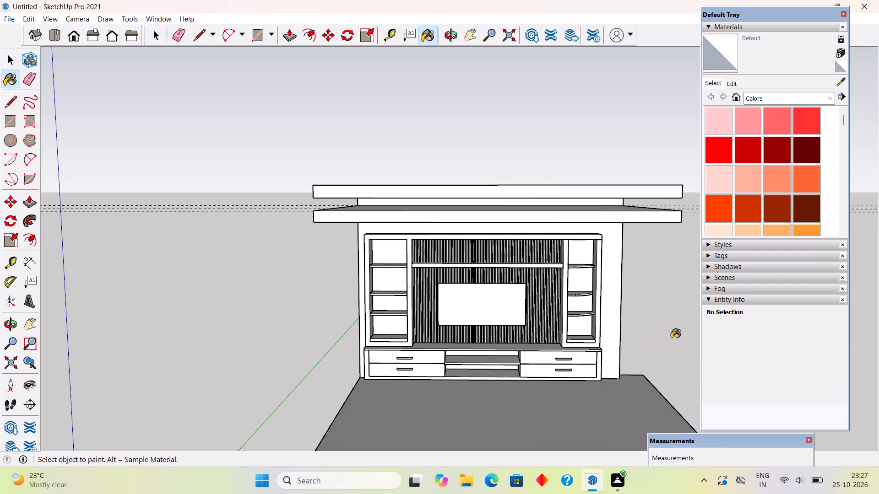
left_click(758, 100)
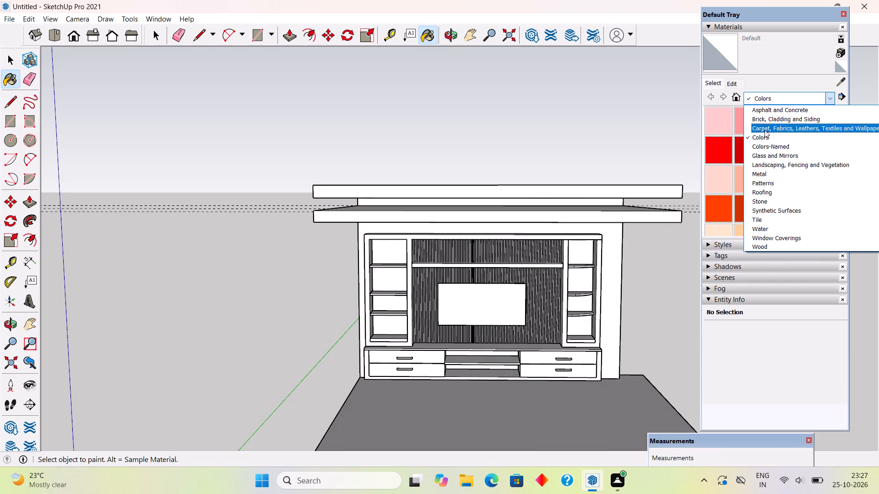
left_click(790, 245)
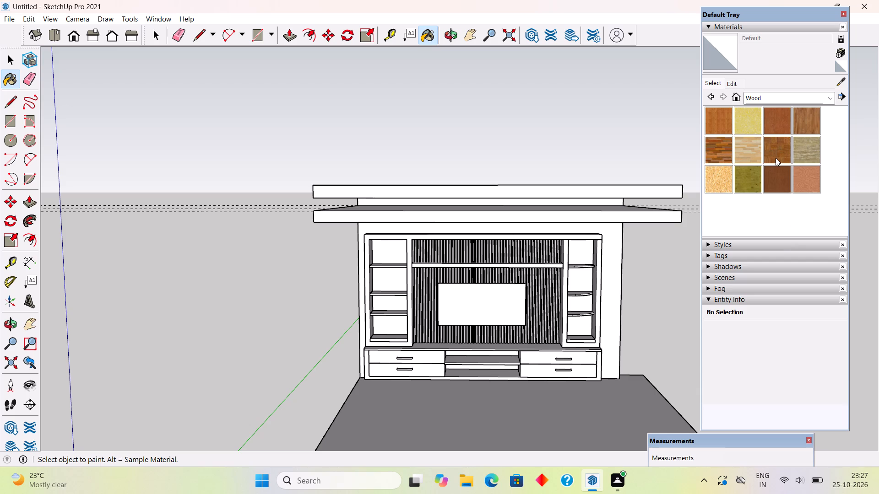
scroll(776, 158, "up", 4)
left_click(787, 175)
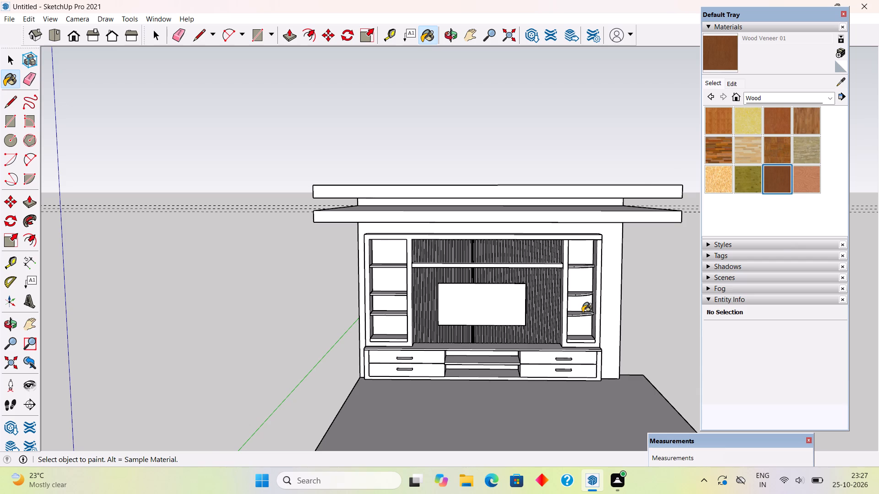
scroll(582, 312, "up", 1)
left_click(346, 291)
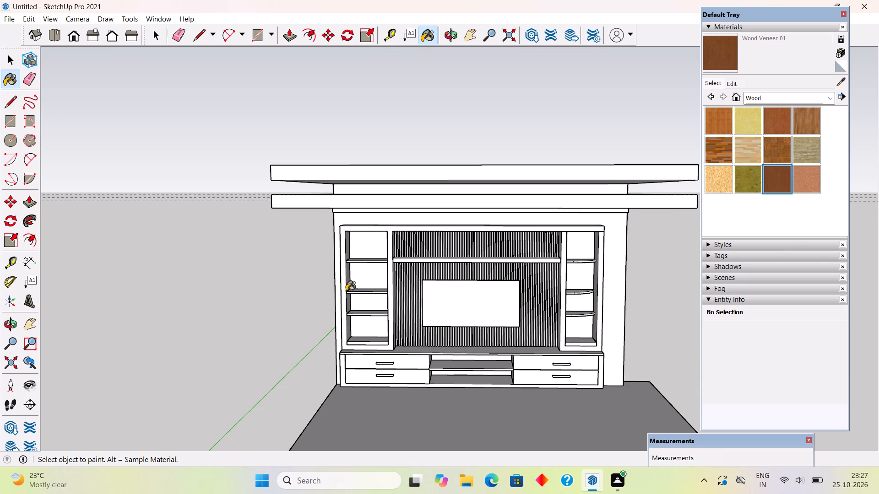
left_click(497, 263)
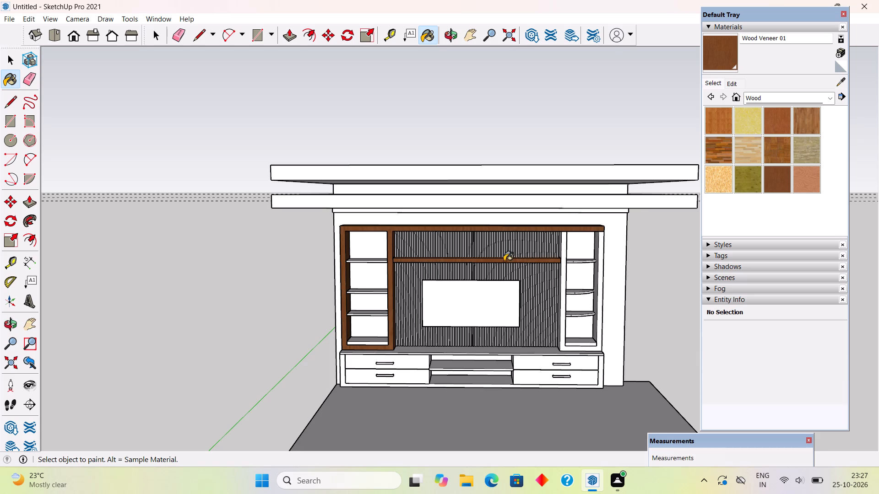
left_click(602, 255)
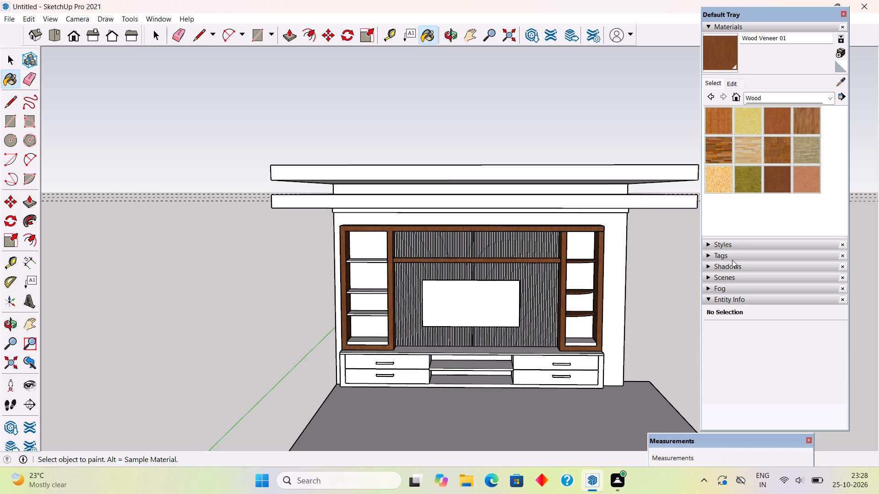
Paint the drawer base's outer frame and its countertop with Wood Cherry Original.
left_click(776, 120)
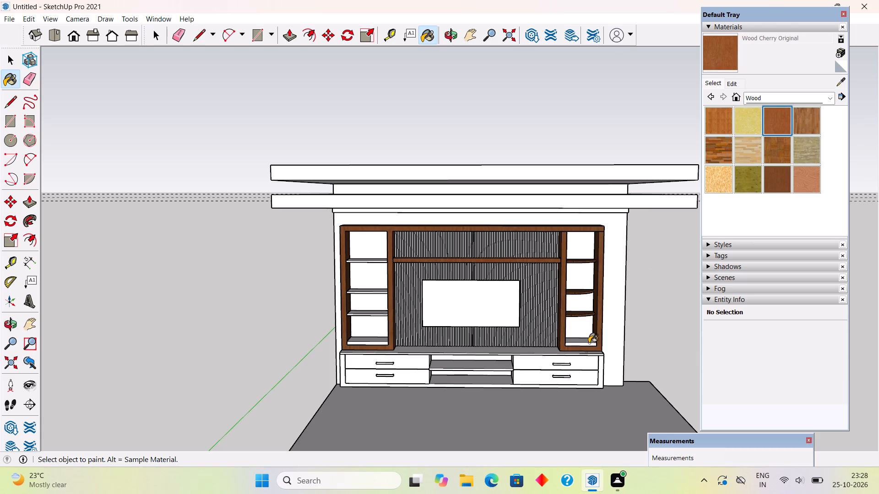
left_click(602, 367)
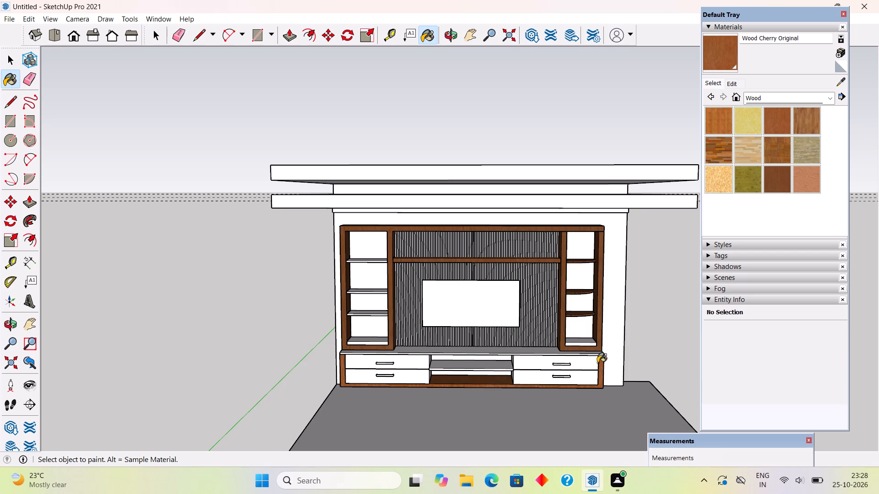
left_click(553, 354)
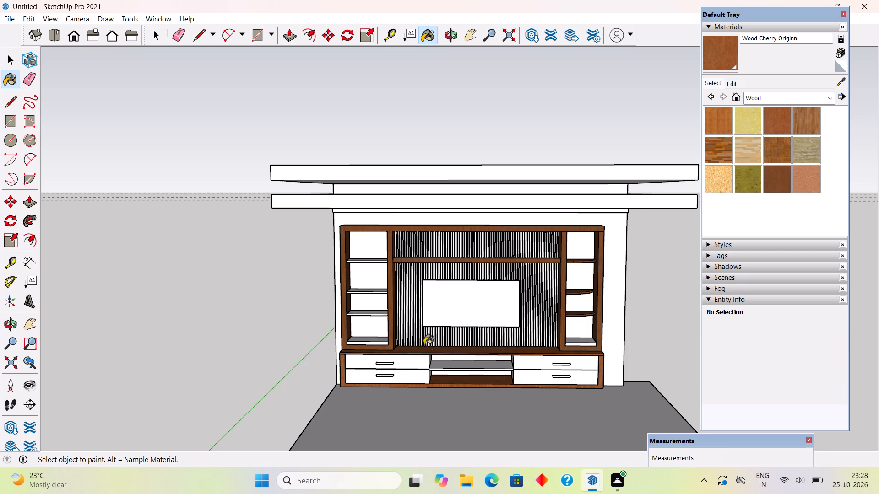
middle_click_drag(423, 359, 623, 357)
scroll(592, 310, "up", 3)
scroll(555, 292, "up", 2)
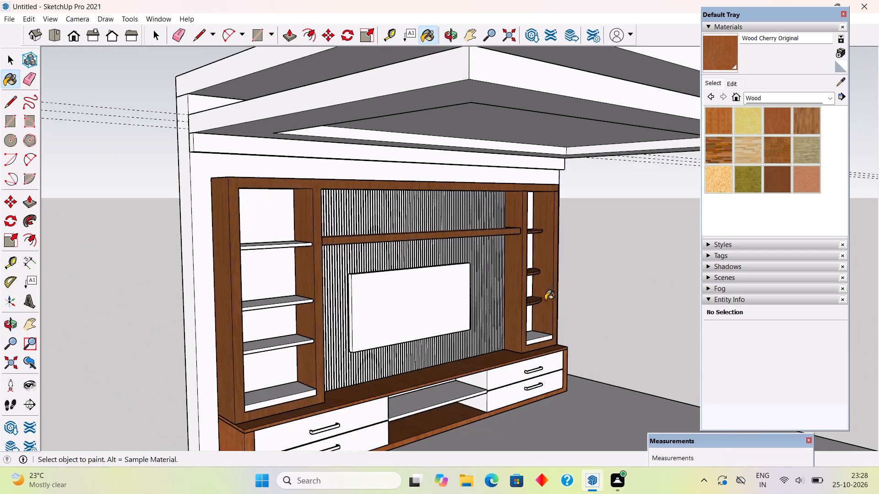
Paint the right and left pairs of drawer fronts in the base unit with Wood Floor Light.
middle_click_drag(540, 303, 385, 295)
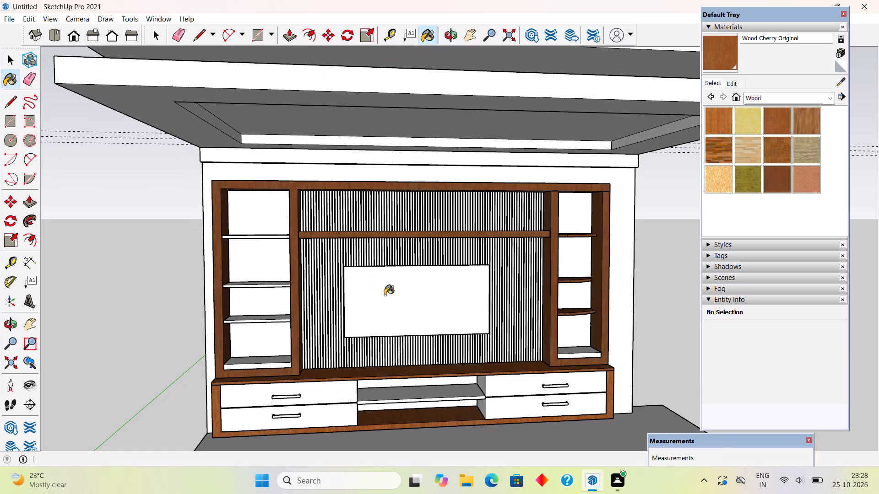
left_click(747, 147)
left_click(599, 382)
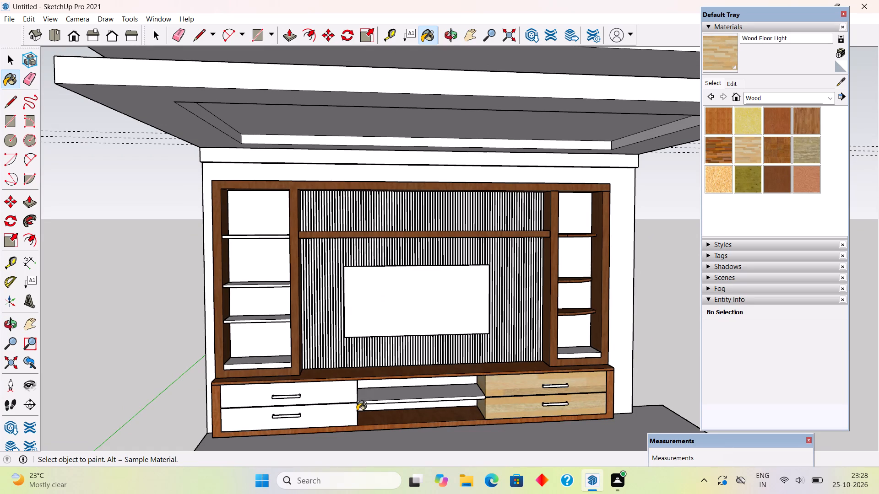
left_click(324, 407)
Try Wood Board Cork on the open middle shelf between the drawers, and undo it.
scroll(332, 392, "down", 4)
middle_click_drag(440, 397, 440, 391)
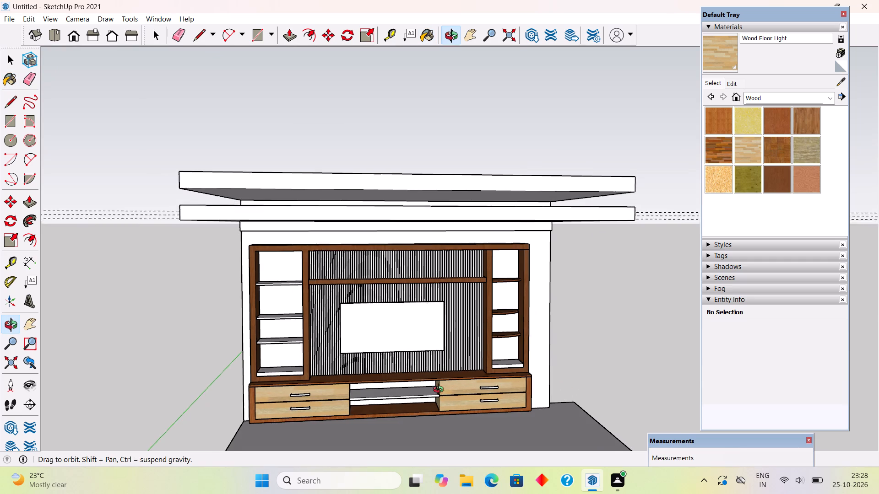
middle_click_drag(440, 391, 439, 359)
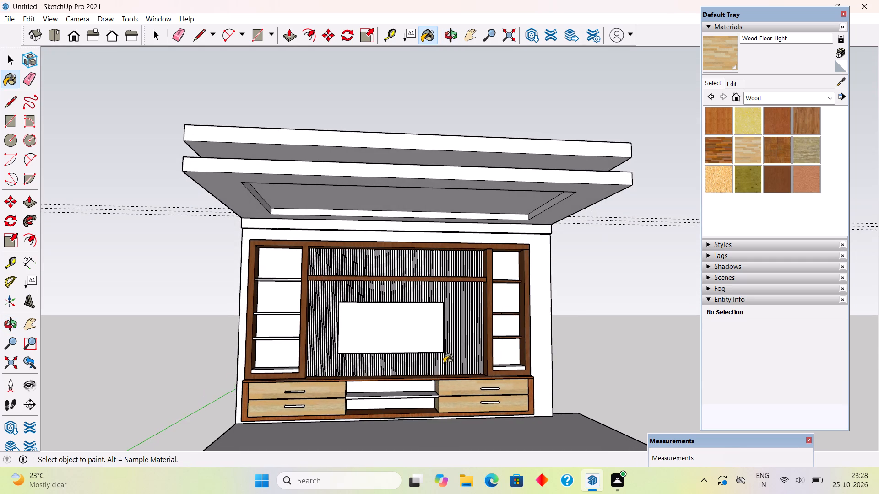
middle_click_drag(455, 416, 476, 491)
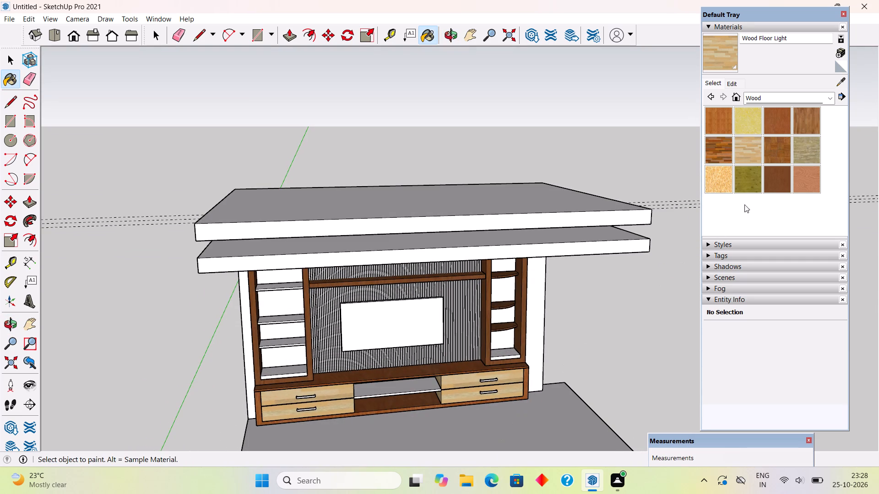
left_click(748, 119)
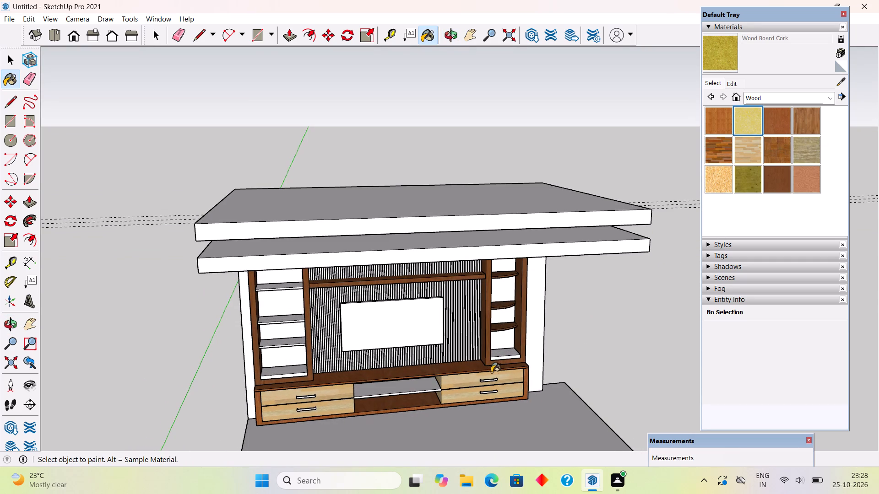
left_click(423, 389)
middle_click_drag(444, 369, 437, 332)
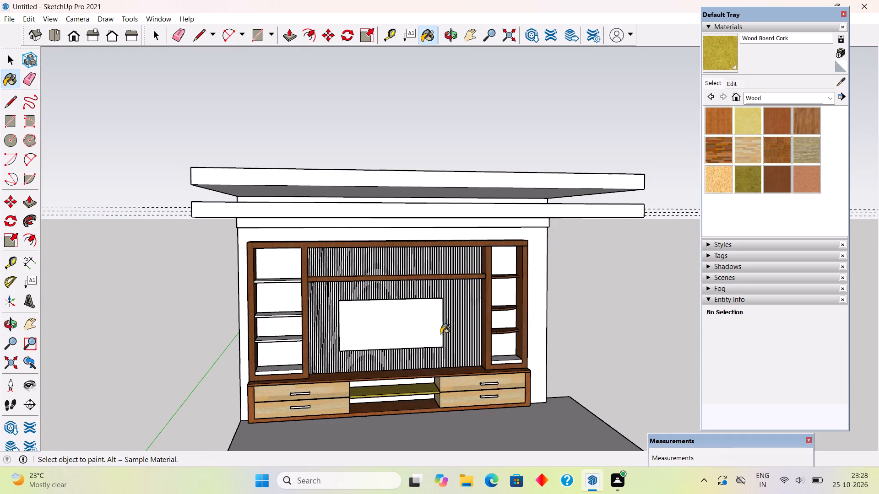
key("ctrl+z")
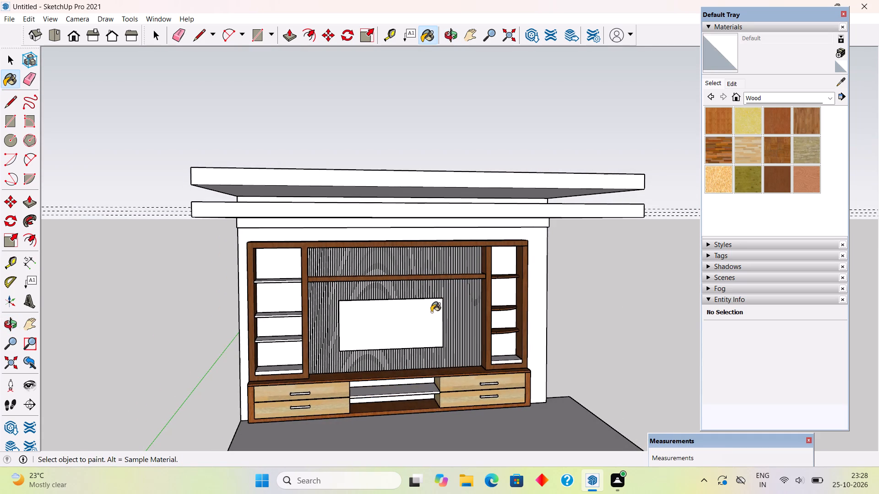
Paint the bottom boards inside the left and right shelving units with Wood Floor Light.
middle_click_drag(320, 372, 303, 441)
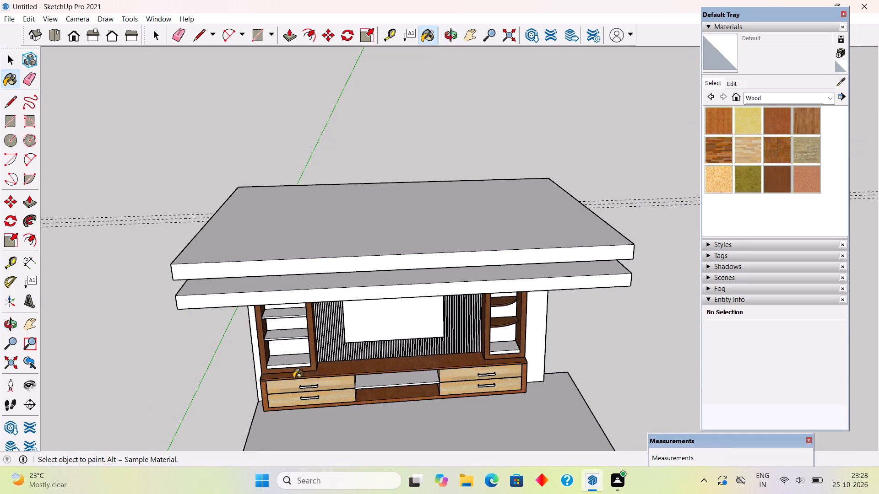
left_click(748, 149)
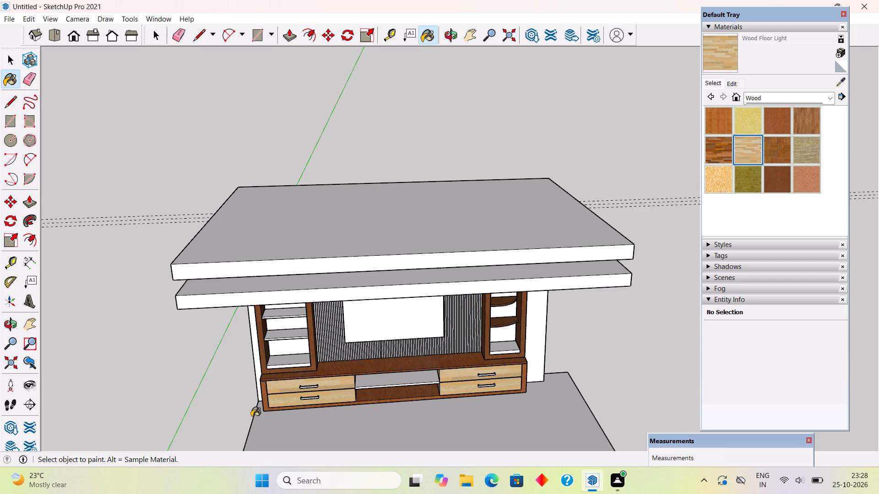
scroll(245, 375, "up", 3)
left_click(303, 363)
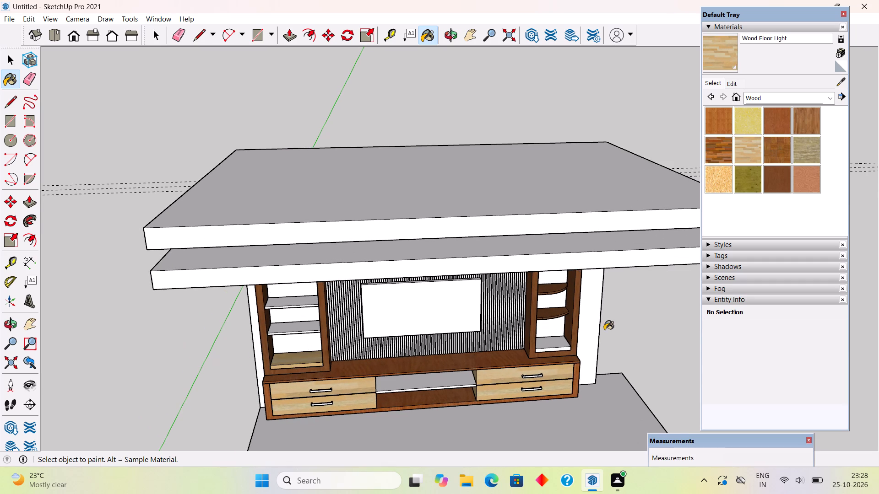
left_click(559, 347)
Paint the three shelves of the left shelving unit with Translucent Glass Gold from the Glass and Mirrors collection.
middle_click_drag(564, 363, 551, 269)
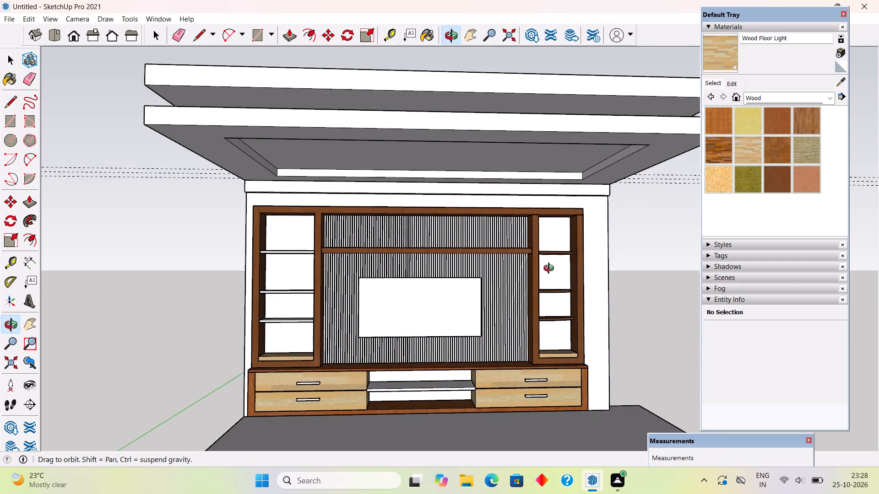
middle_click_drag(551, 269, 551, 267)
scroll(555, 265, "down", 1)
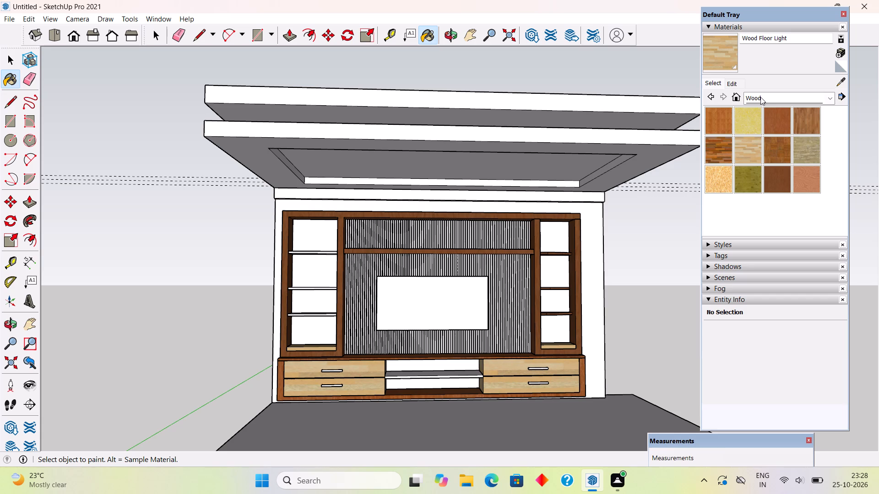
left_click(760, 97)
left_click(760, 159)
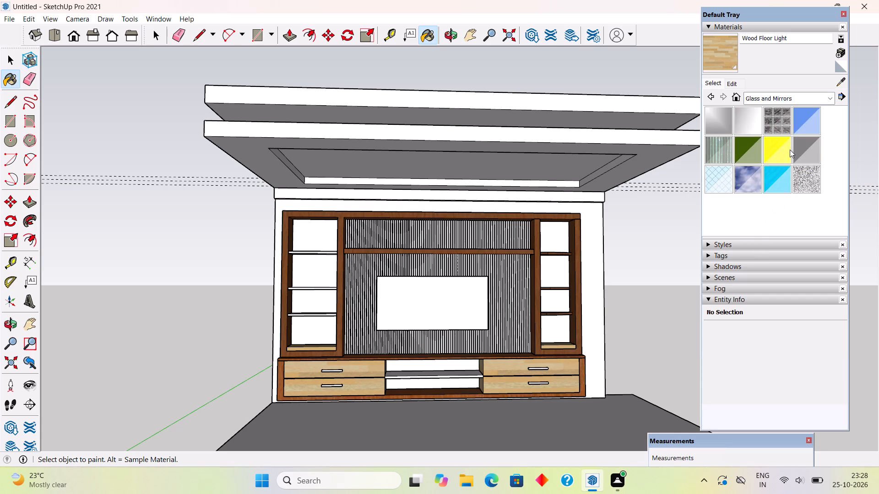
left_click(790, 150)
scroll(485, 250, "up", 4)
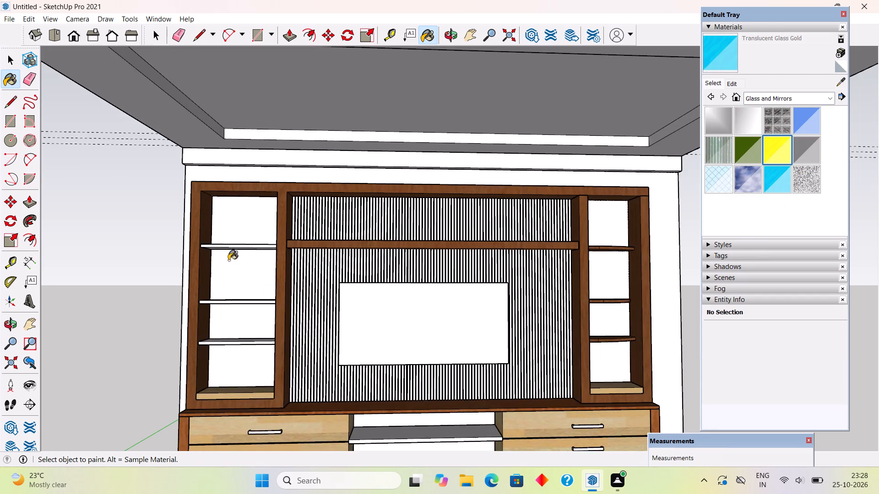
scroll(229, 255, "up", 3)
left_click(233, 245)
middle_click_drag(237, 250, 253, 338)
left_click(253, 338)
left_click(270, 382)
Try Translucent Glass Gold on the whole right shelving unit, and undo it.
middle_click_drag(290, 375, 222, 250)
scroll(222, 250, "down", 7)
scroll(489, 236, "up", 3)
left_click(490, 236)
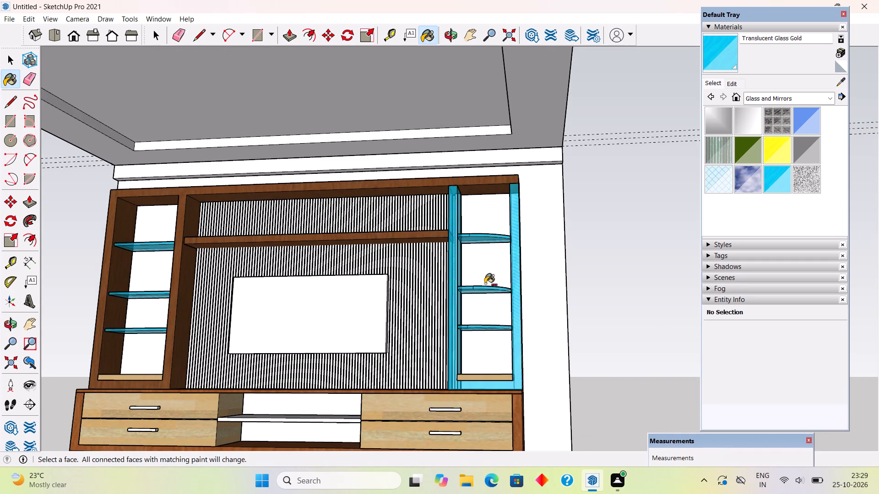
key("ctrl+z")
Inside the right shelving unit's group, paint the top curved shelf's top, edge and underside faces with Translucent Glass Gold.
scroll(490, 260, "up", 4)
key("space")
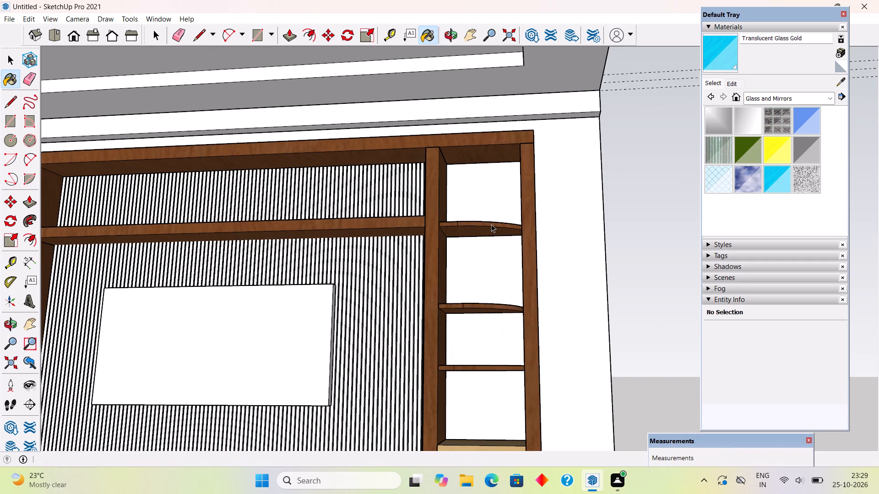
triple_click(491, 224)
left_click(491, 224)
scroll(490, 227, "up", 3)
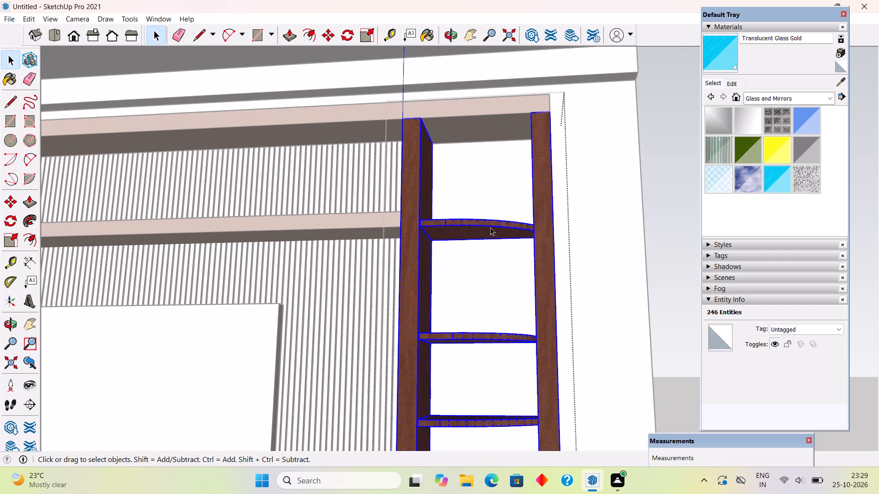
left_click(490, 227)
left_click(781, 149)
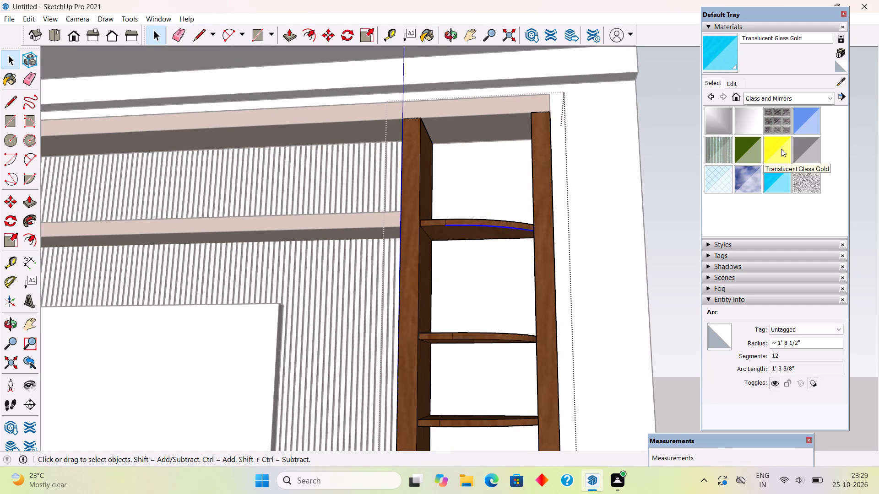
middle_click_drag(505, 245, 484, 379)
middle_click_drag(466, 305, 467, 183)
scroll(467, 183, "down", 3)
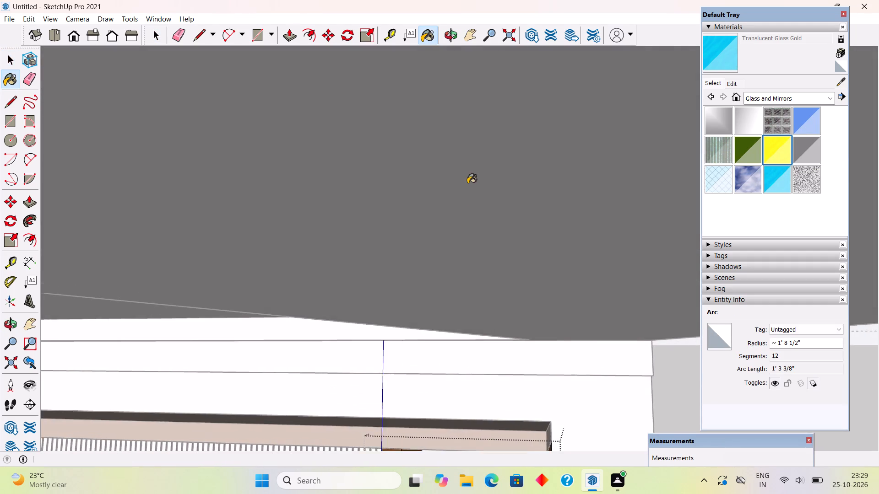
scroll(482, 277, "down", 10)
scroll(488, 338, "down", 5)
scroll(477, 446, "up", 5)
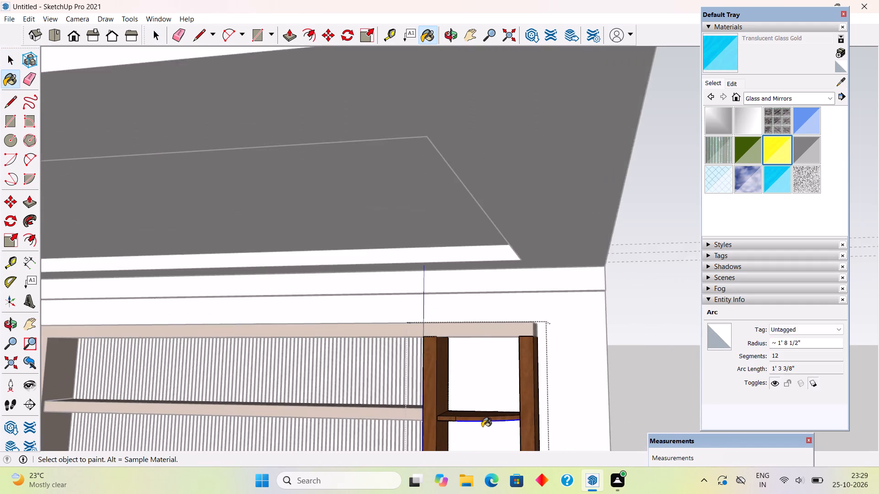
scroll(482, 427, "up", 4)
left_click(482, 407)
scroll(479, 415, "up", 5)
left_click(478, 415)
scroll(472, 418, "up", 1)
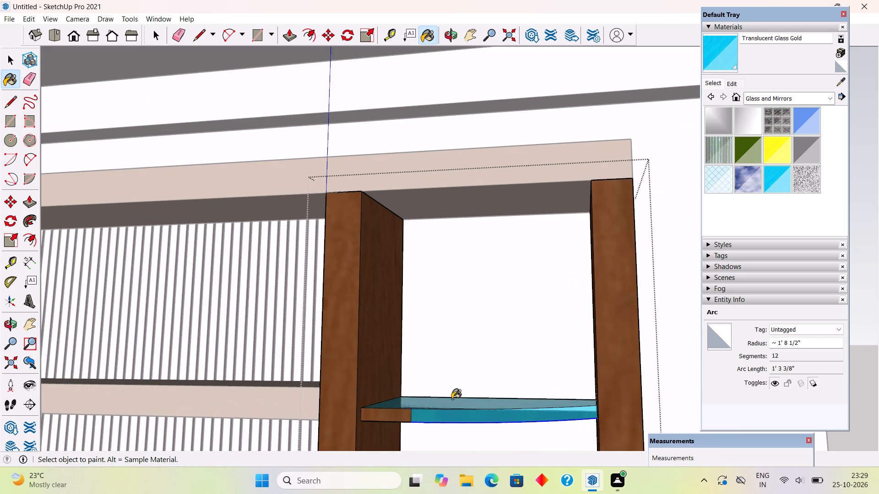
scroll(452, 399, "up", 1)
left_click(388, 413)
middle_click_drag(415, 416, 422, 342)
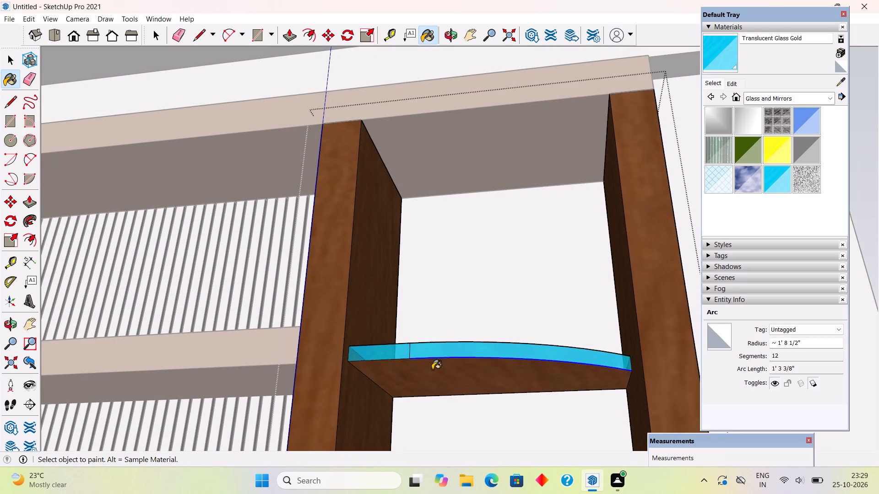
left_click(432, 370)
Paint the faces of the middle curved shelf in the right shelving unit with Translucent Glass Gold.
scroll(443, 337, "down", 15)
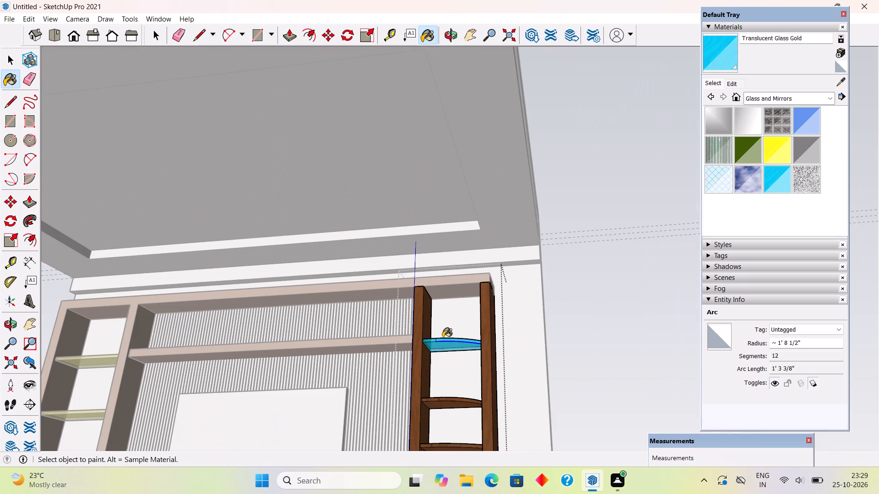
left_click(437, 403)
left_click(438, 398)
middle_click_drag(439, 398, 444, 439)
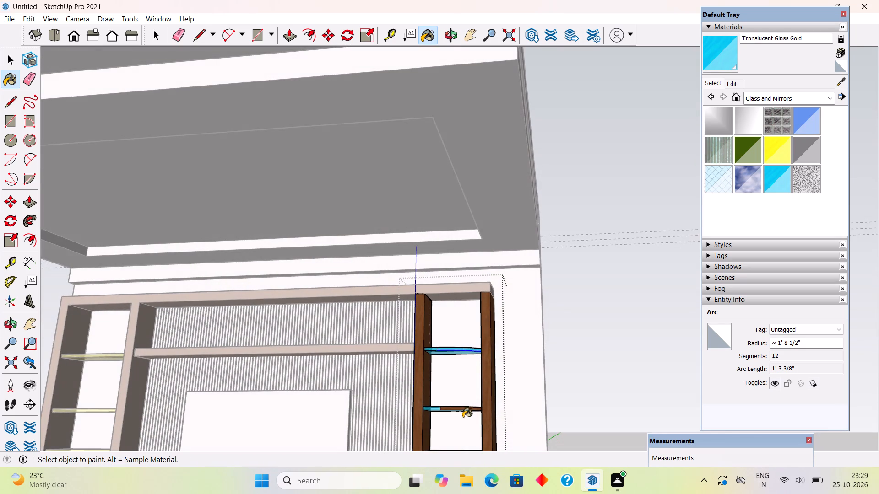
left_click(462, 408)
middle_click_drag(459, 402, 457, 432)
left_click(455, 407)
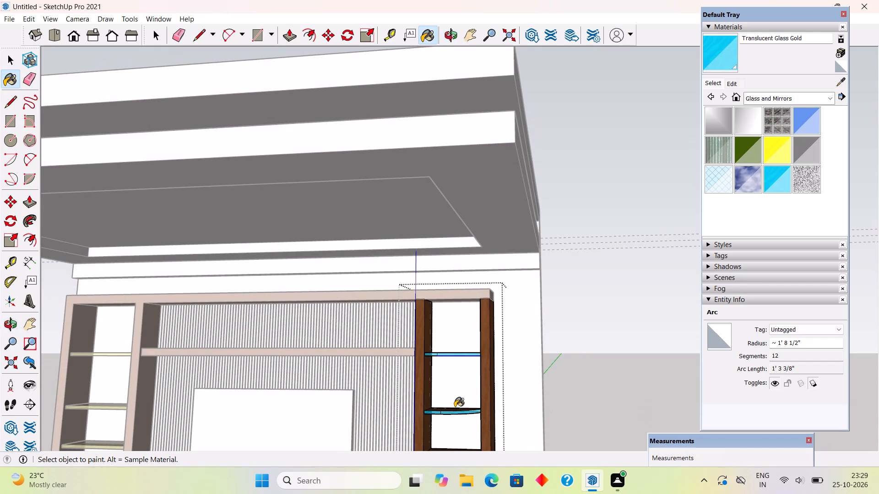
left_click(453, 409)
Paint the front, top, underside and back edge faces of the right unit's lowest curved shelf with Translucent Glass Gold.
scroll(453, 409, "up", 4)
scroll(466, 363, "down", 9)
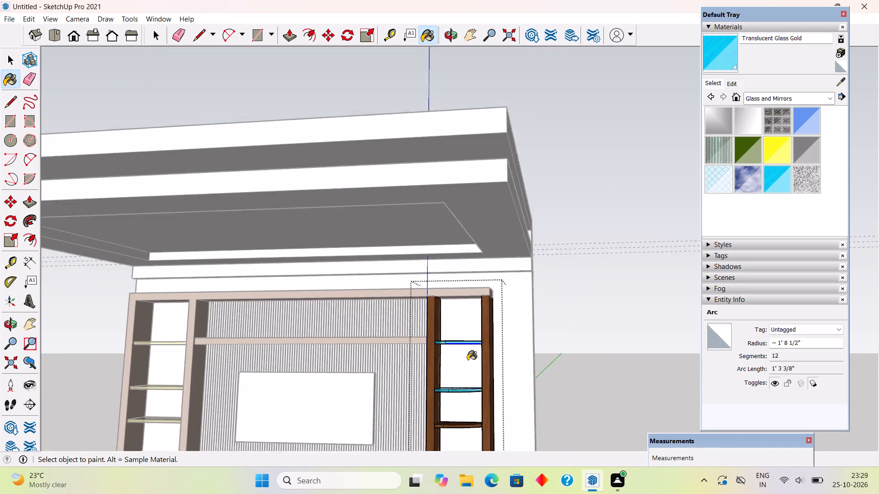
scroll(467, 360, "down", 2)
middle_click_drag(467, 380, 469, 450)
scroll(456, 407, "up", 6)
scroll(456, 397, "down", 2)
scroll(458, 397, "up", 6)
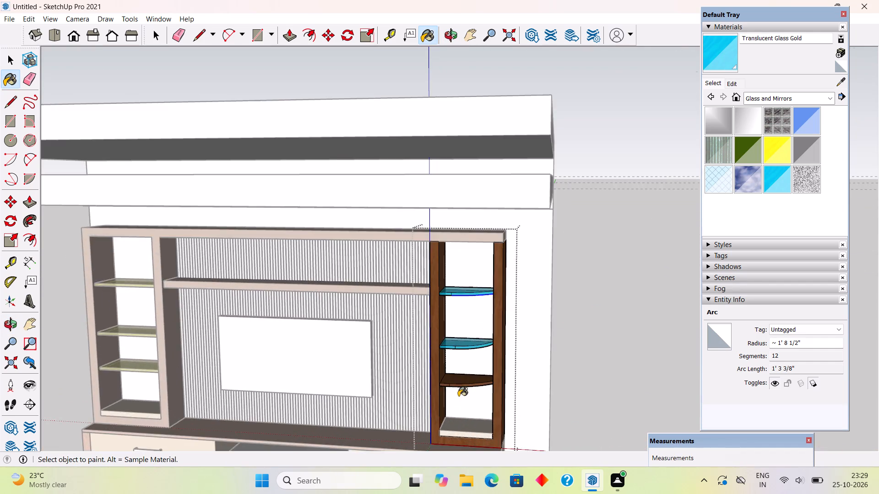
scroll(458, 396, "up", 7)
left_click(466, 366)
scroll(466, 354, "up", 3)
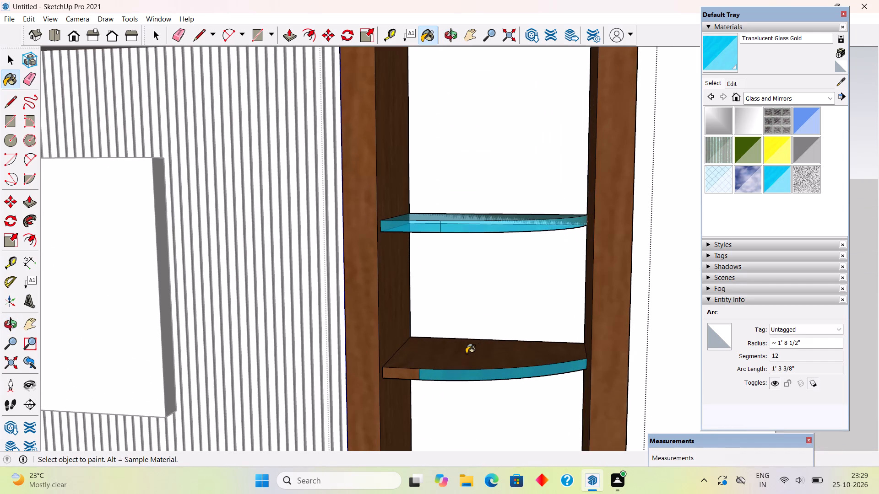
left_click(466, 354)
left_click(408, 372)
middle_click_drag(417, 381, 428, 271)
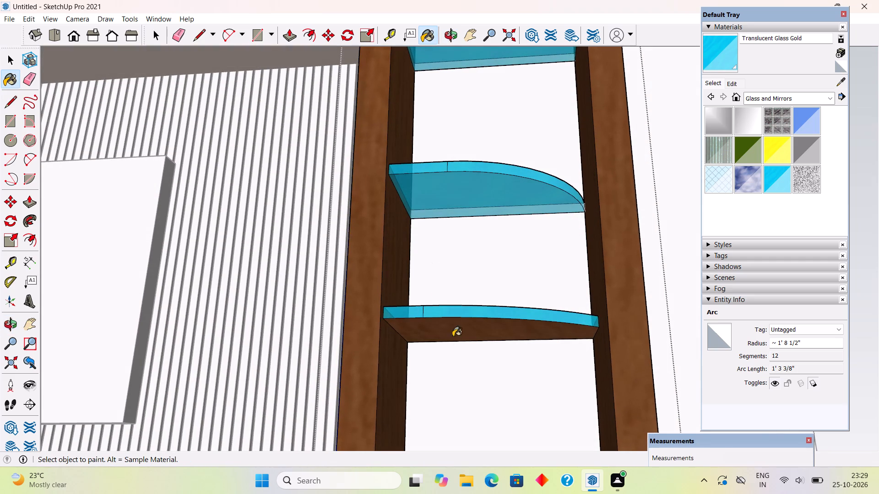
left_click(449, 316)
left_click(449, 333)
middle_click_drag(458, 344, 533, 452)
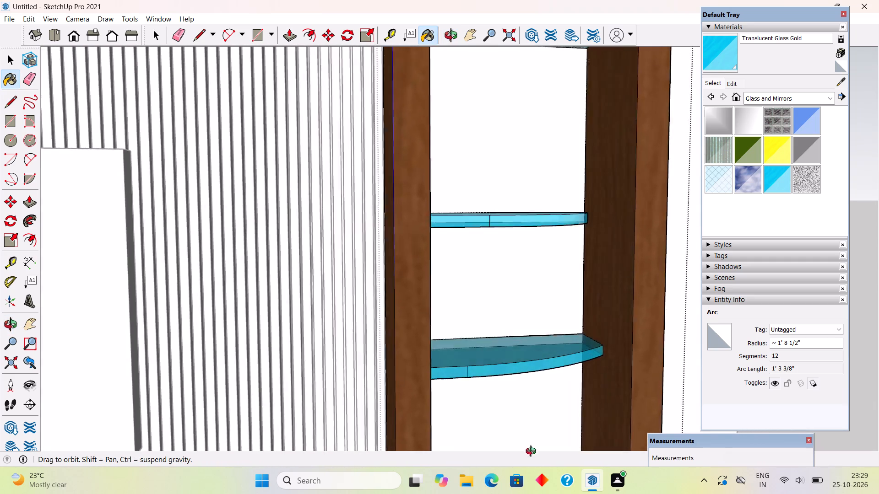
middle_click_drag(533, 452, 466, 488)
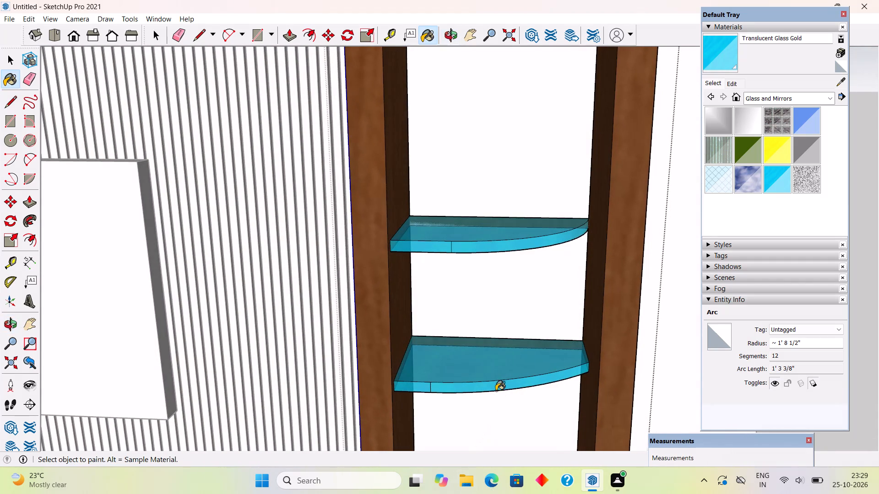
scroll(495, 365, "up", 5)
left_click(501, 342)
scroll(501, 342, "up", 5)
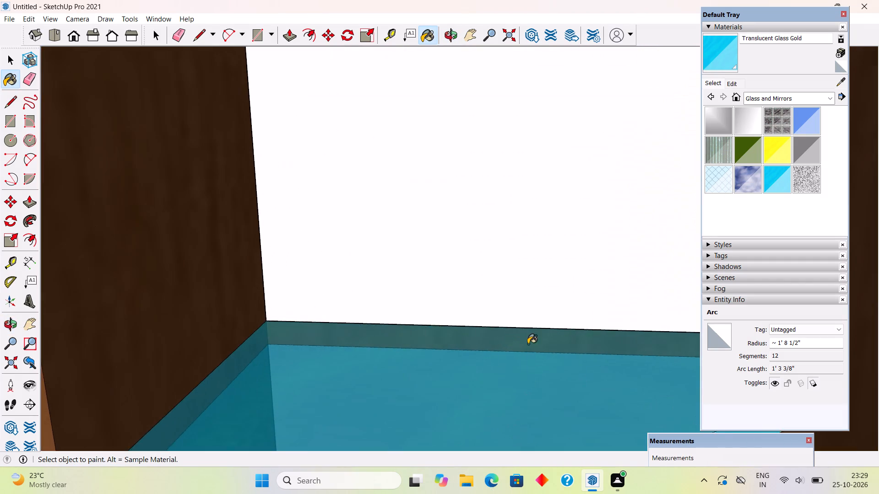
scroll(528, 344, "up", 3)
left_click(532, 340)
scroll(533, 338, "down", 16)
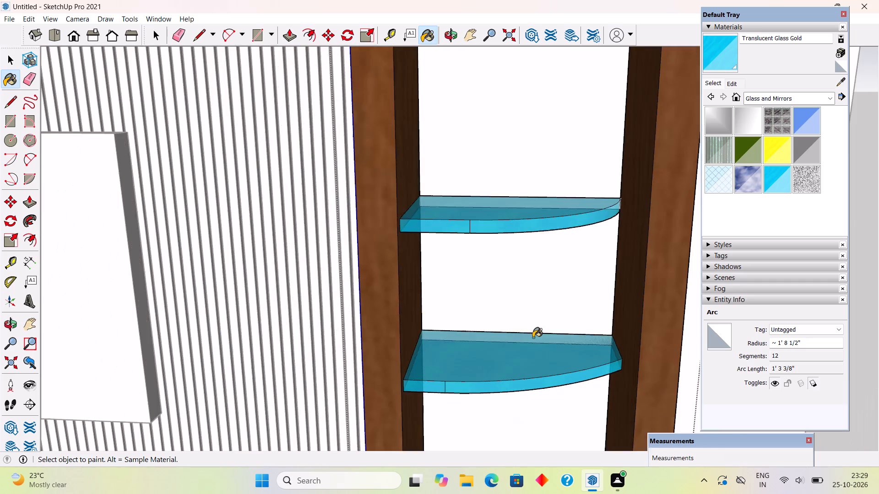
scroll(533, 338, "down", 7)
key("space")
scroll(641, 322, "down", 6)
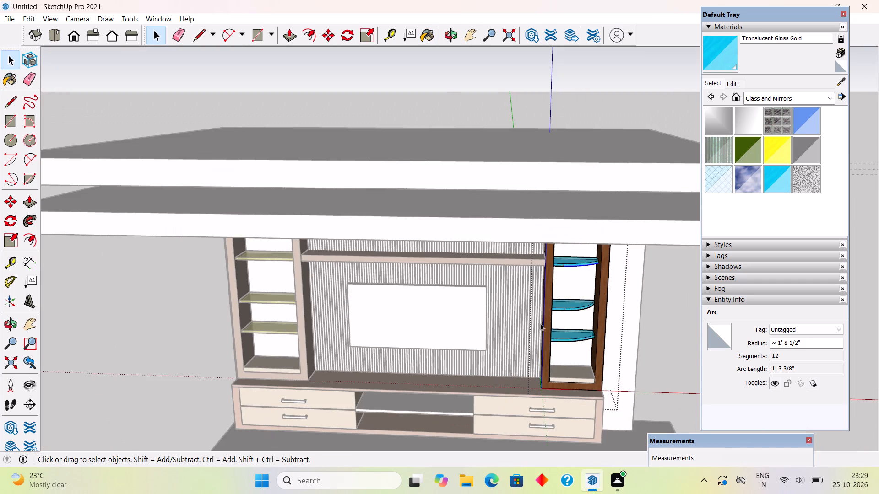
Leave the right shelving unit's group and explode it.
middle_click_drag(529, 348, 540, 312)
scroll(607, 290, "up", 4)
left_click(607, 290)
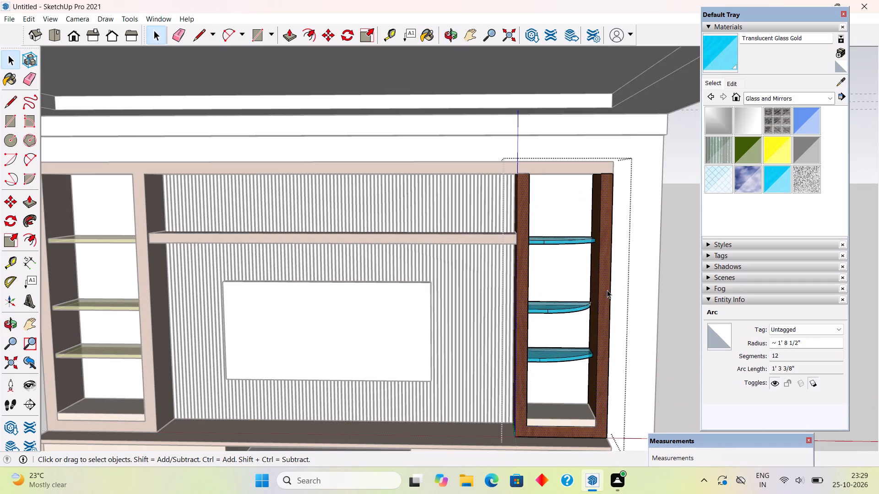
left_click(687, 306)
left_click(602, 306)
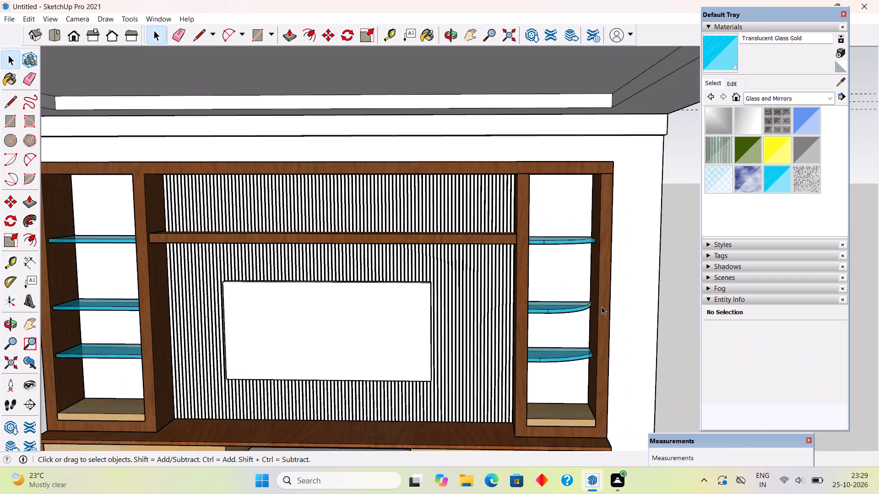
right_click(602, 306)
left_click(633, 198)
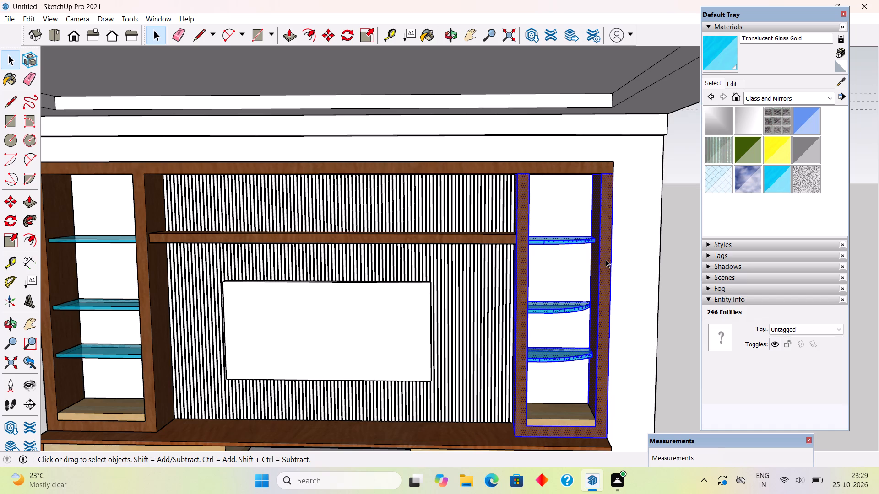
Paint the three curved shelves in the right shelving unit with Translucent Glass Gold once more.
left_click(606, 259)
left_click(778, 175)
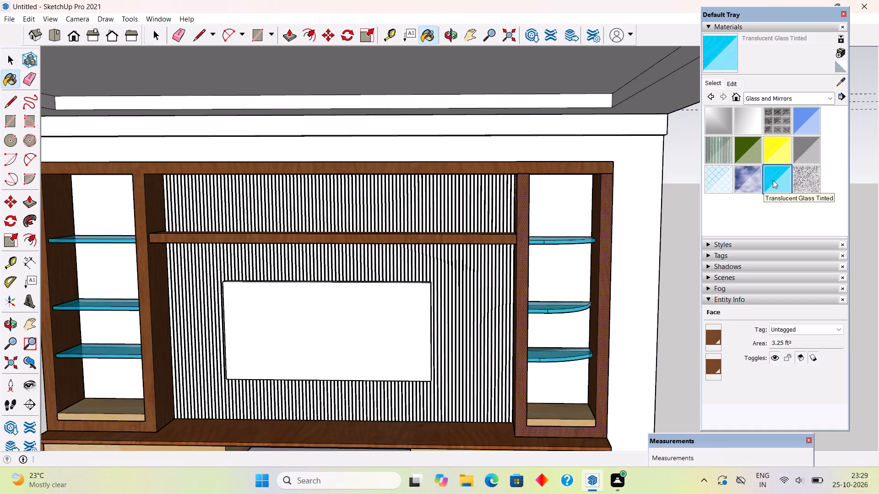
left_click(778, 159)
left_click(564, 242)
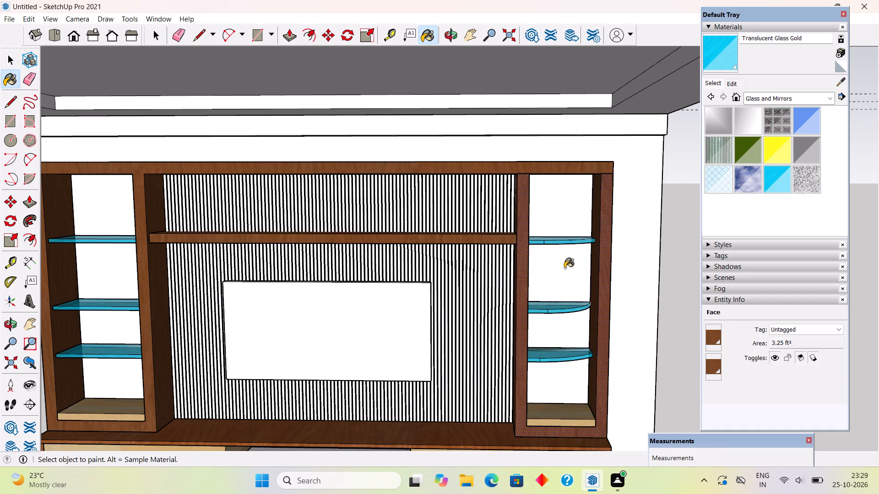
left_click(560, 306)
left_click(564, 354)
middle_click_drag(562, 356, 547, 387)
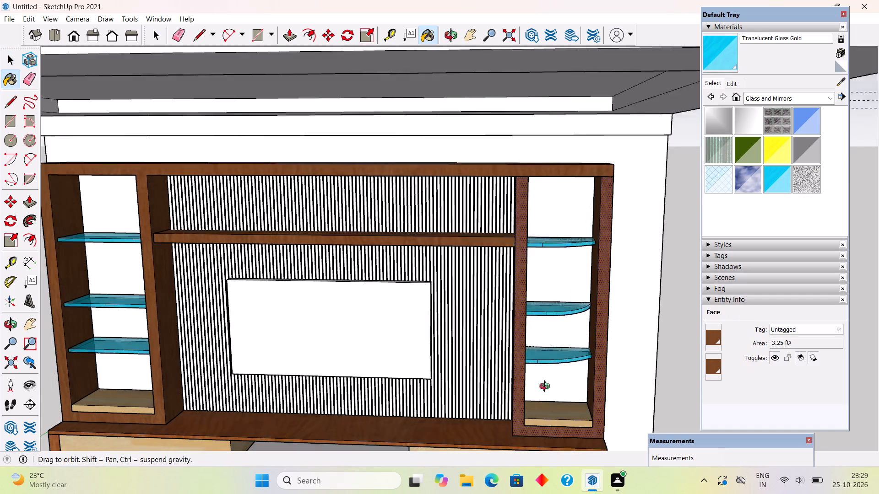
middle_click_drag(547, 387, 543, 410)
scroll(559, 352, "up", 10)
triple_click(563, 348)
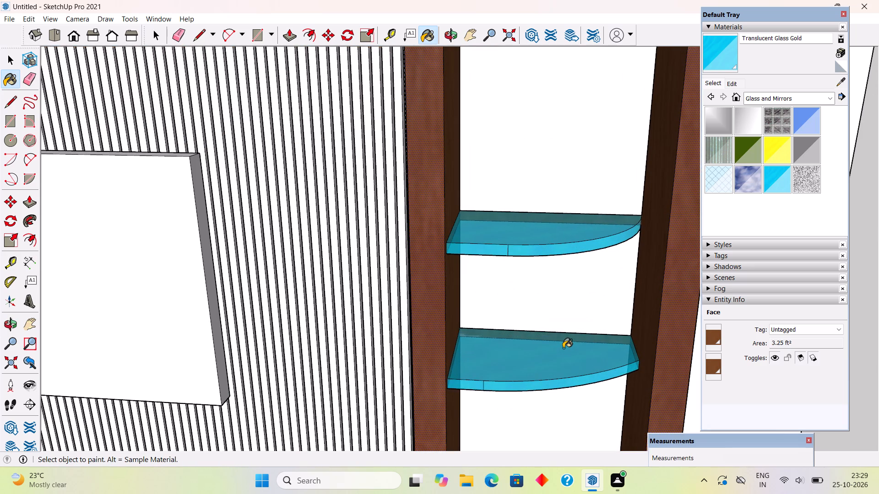
double_click(563, 348)
triple_click(565, 235)
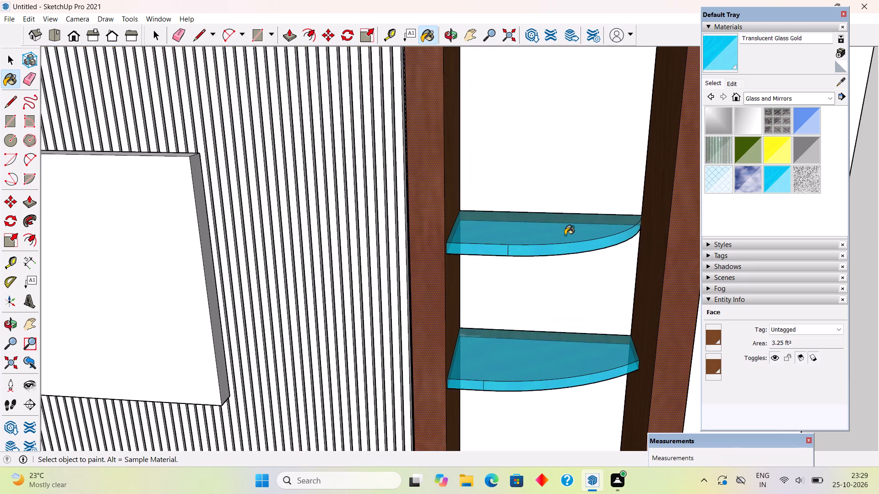
Check the material assignments on the top and edge faces of the right unit's curved shelves.
key("space")
triple_click(565, 235)
triple_click(565, 235)
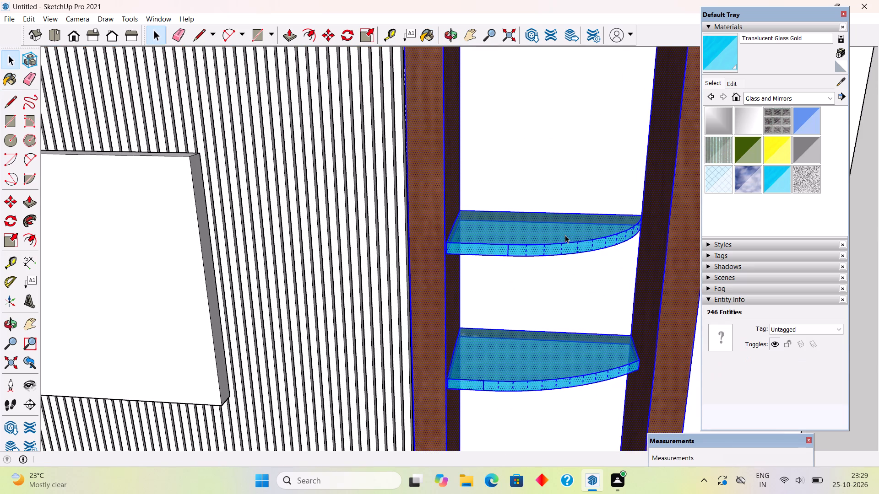
left_click(568, 246)
left_click(568, 246)
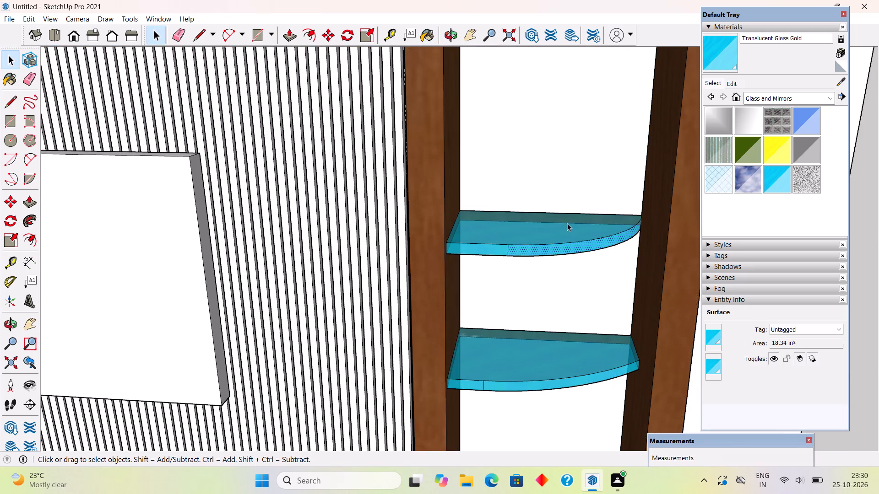
left_click(569, 218)
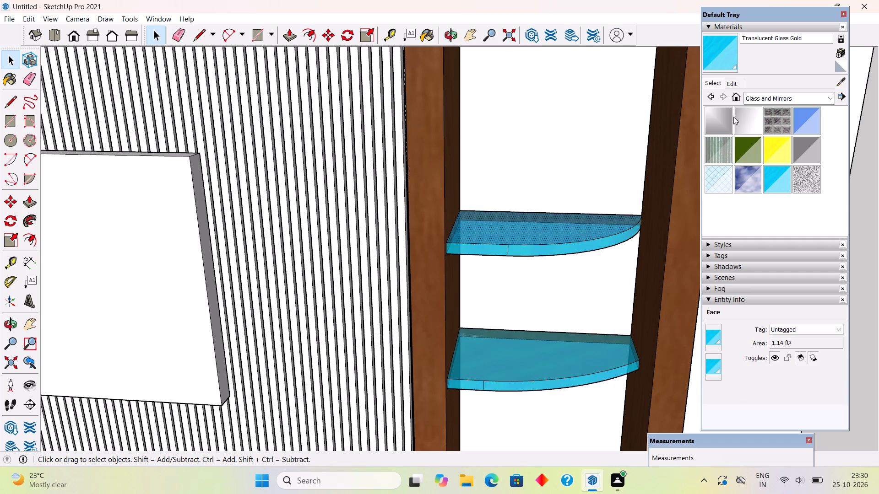
left_click(584, 221)
scroll(584, 221, "down", 9)
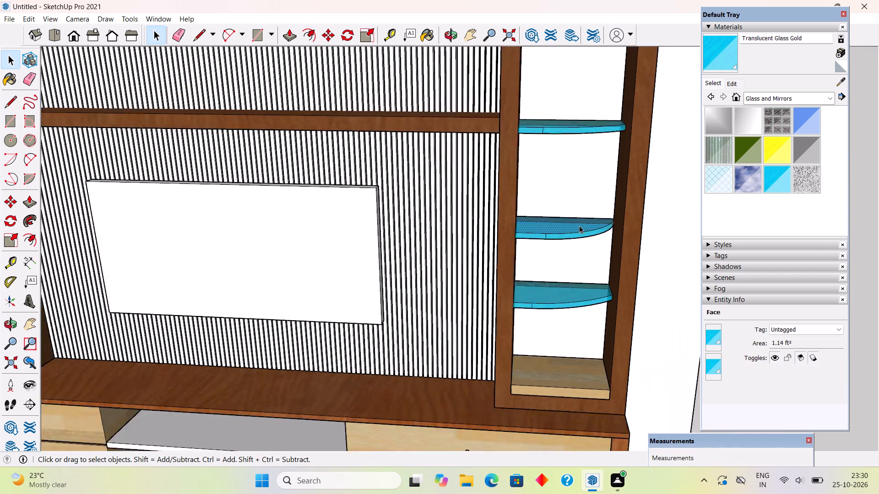
scroll(579, 226, "down", 1)
scroll(590, 274, "down", 3)
triple_click(590, 277)
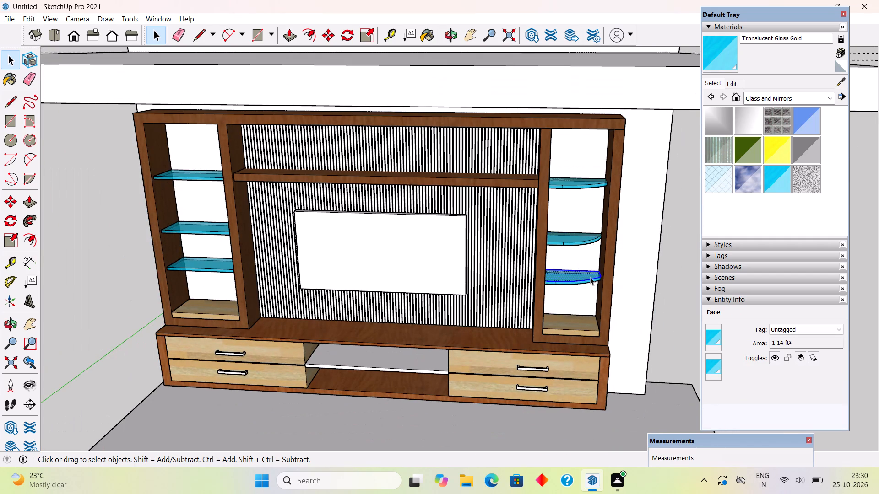
left_click(590, 277)
right_click(590, 277)
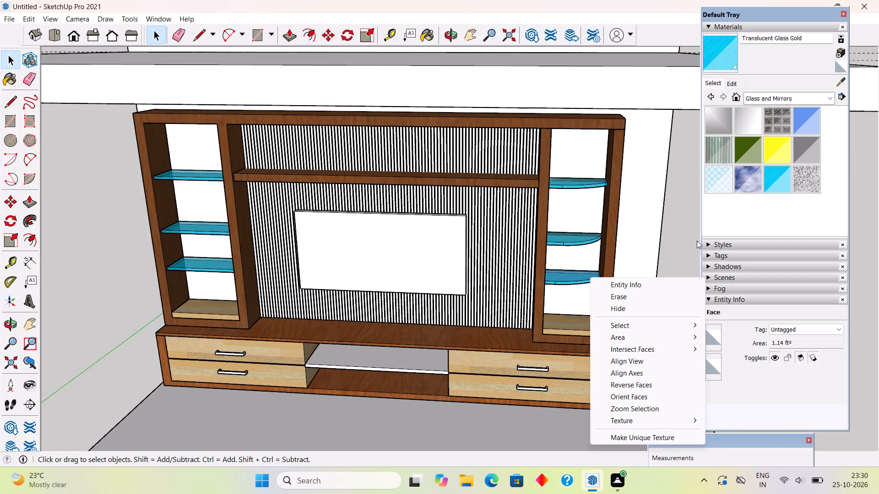
left_click(697, 241)
Select all the connected geometry of the right shelving unit, including its curved shelves, and make it a group.
triple_click(579, 277)
left_click(579, 277)
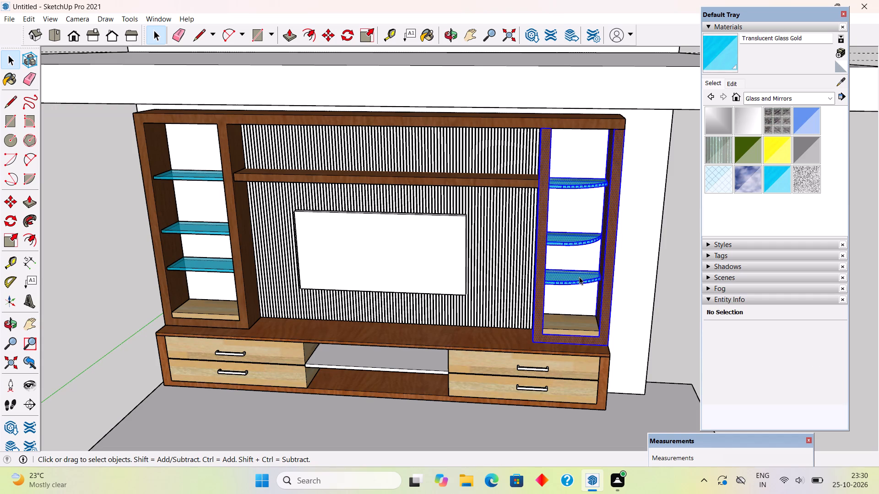
right_click(579, 277)
left_click(617, 162)
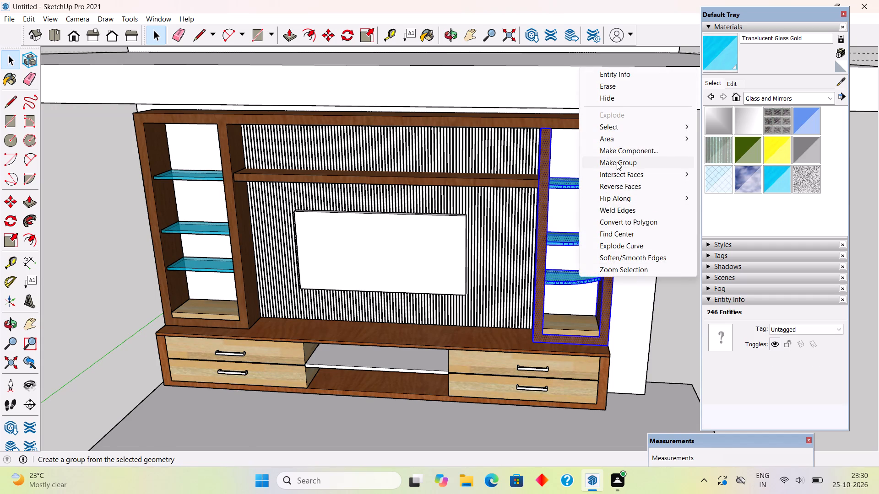
left_click(673, 259)
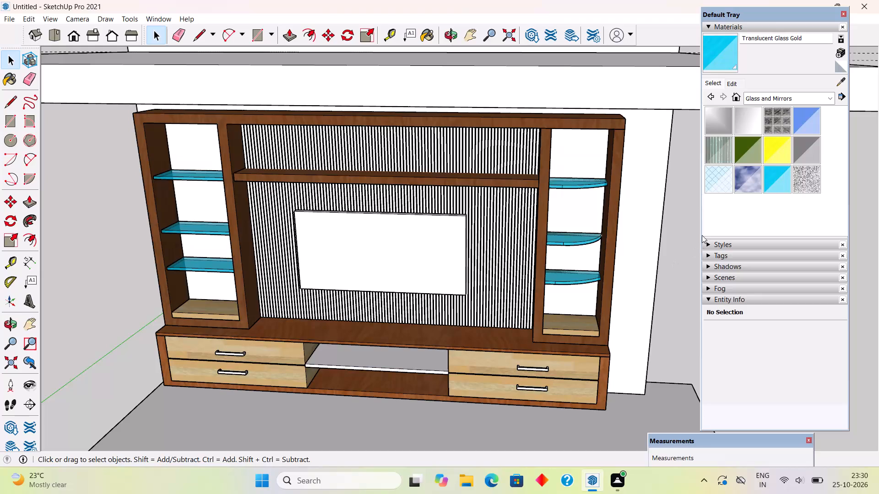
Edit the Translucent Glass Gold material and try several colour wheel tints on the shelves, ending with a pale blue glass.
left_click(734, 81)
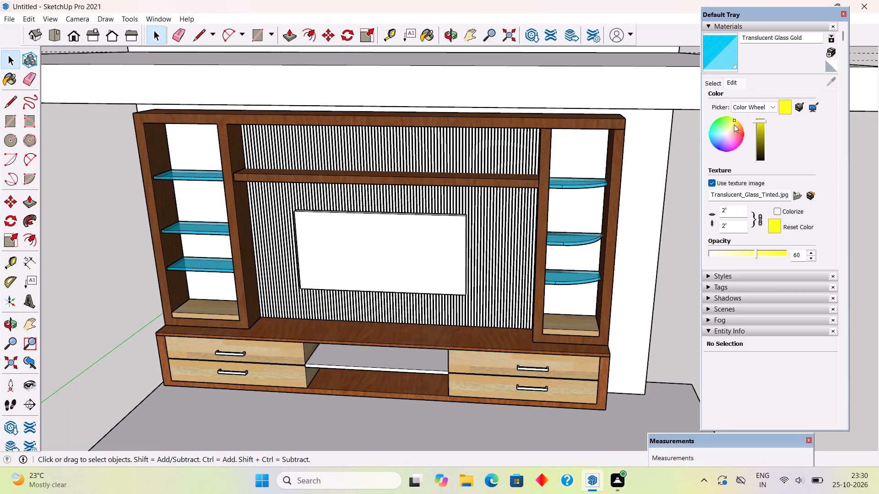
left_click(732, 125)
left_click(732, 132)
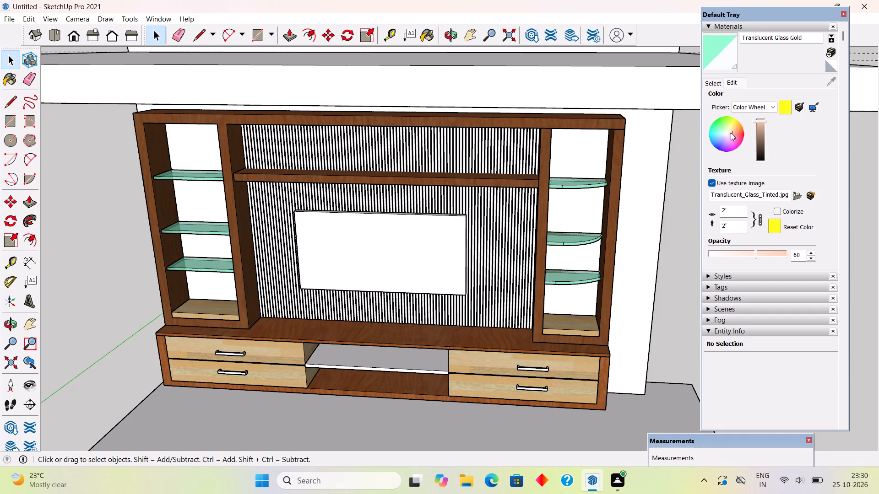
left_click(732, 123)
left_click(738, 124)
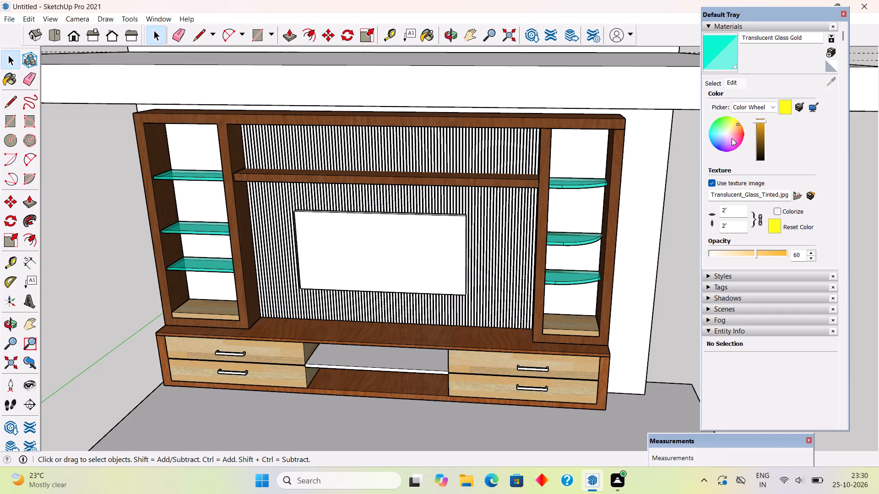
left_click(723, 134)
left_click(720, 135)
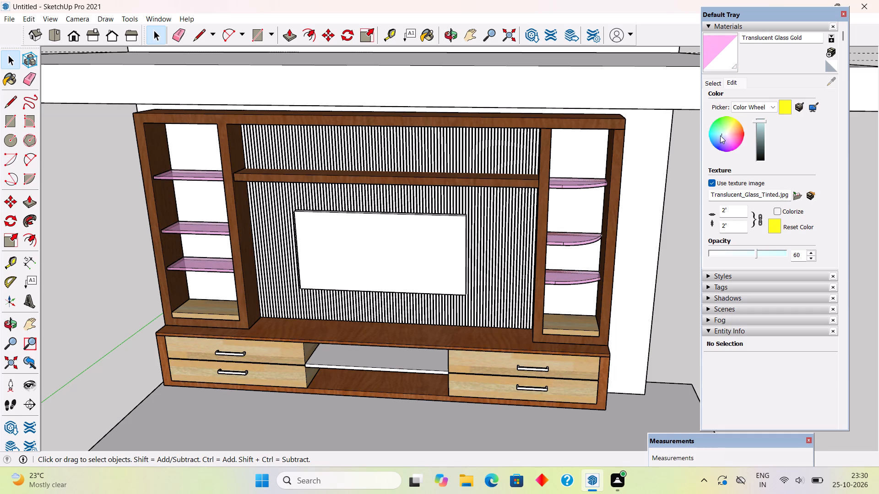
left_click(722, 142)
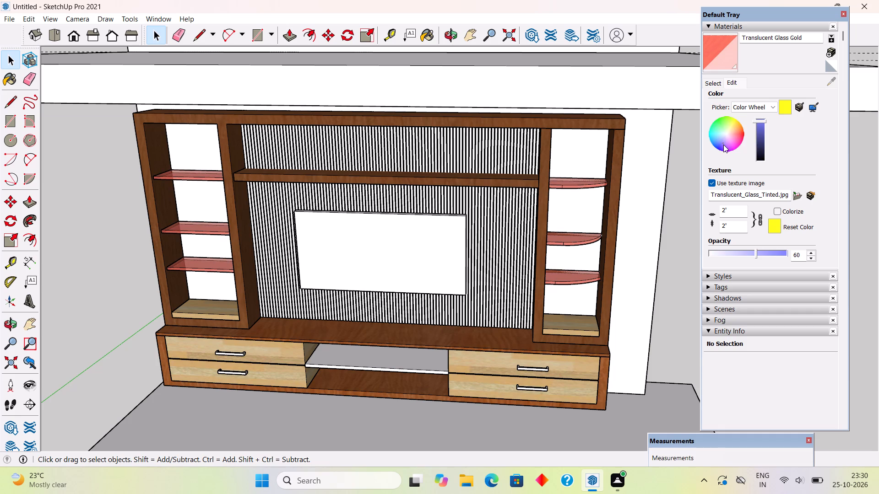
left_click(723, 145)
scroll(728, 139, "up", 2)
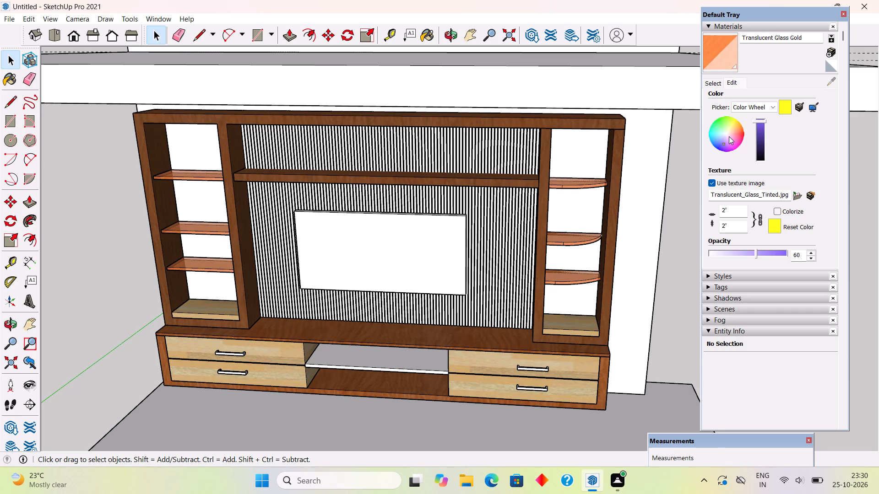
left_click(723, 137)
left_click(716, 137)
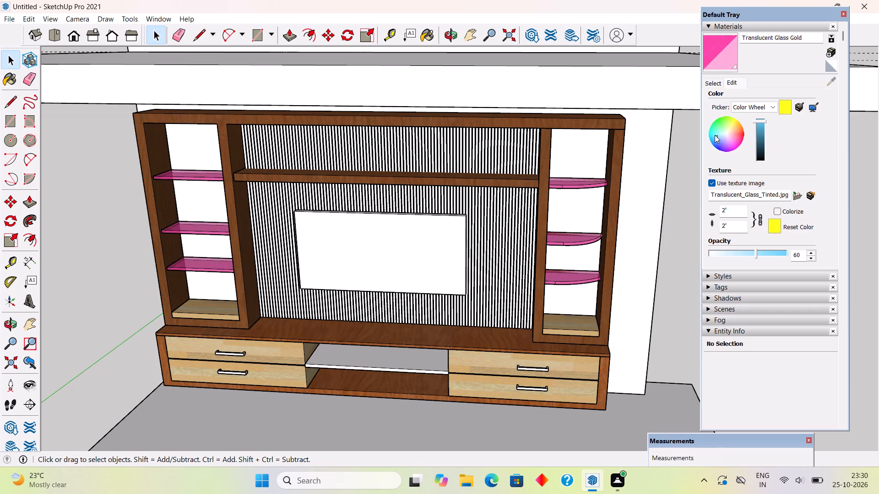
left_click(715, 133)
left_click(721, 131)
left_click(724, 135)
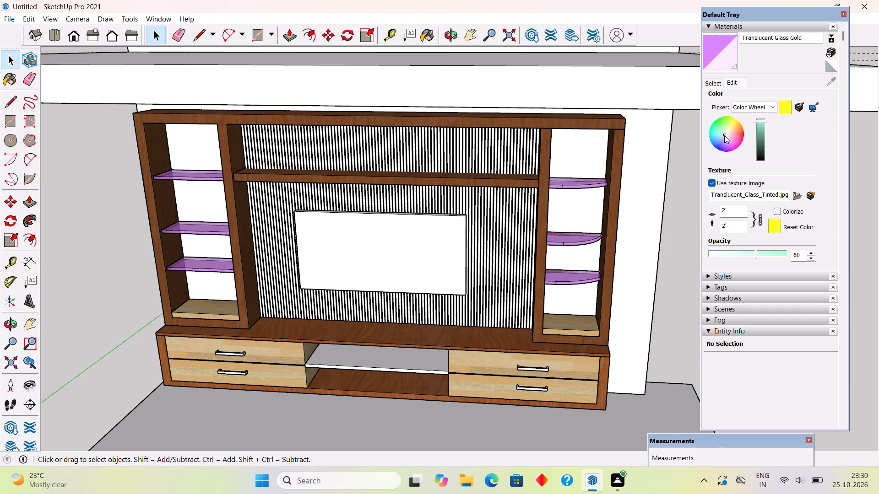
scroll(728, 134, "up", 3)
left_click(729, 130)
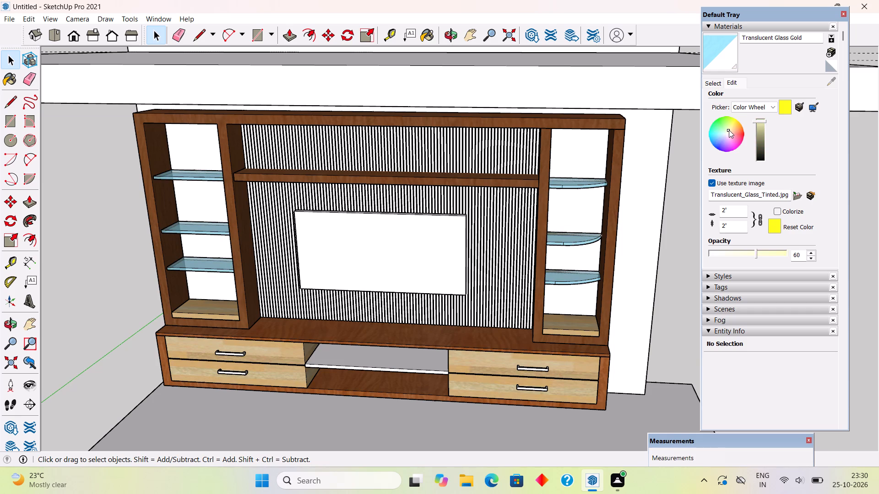
Examine how the pale blue glass shelves look on both sides of the TV unit.
scroll(729, 143, "up", 4)
middle_click_drag(639, 219, 651, 159)
scroll(601, 223, "up", 3)
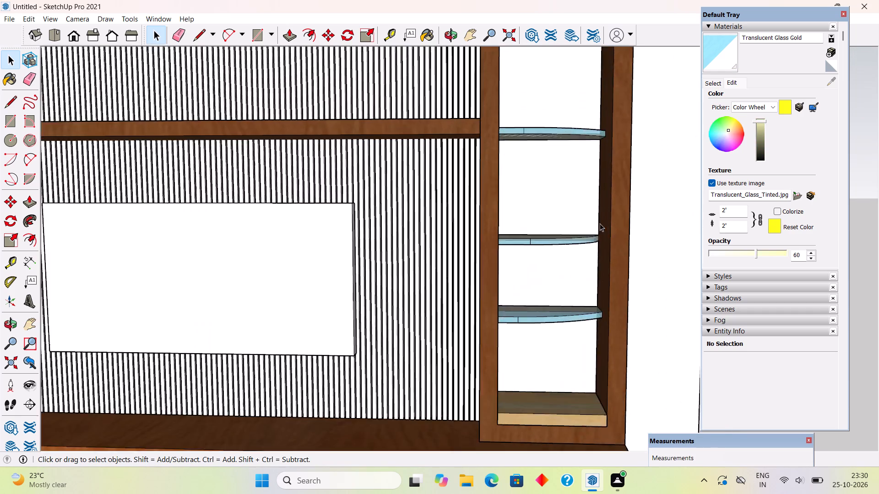
scroll(600, 223, "up", 6)
middle_click_drag(568, 211, 559, 394)
scroll(564, 346, "down", 1)
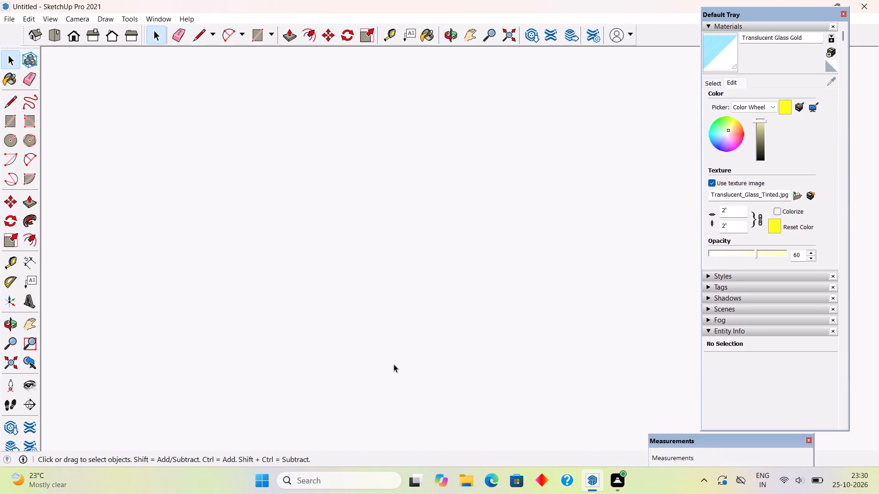
left_click(22, 362)
left_click(12, 373)
left_click(15, 365)
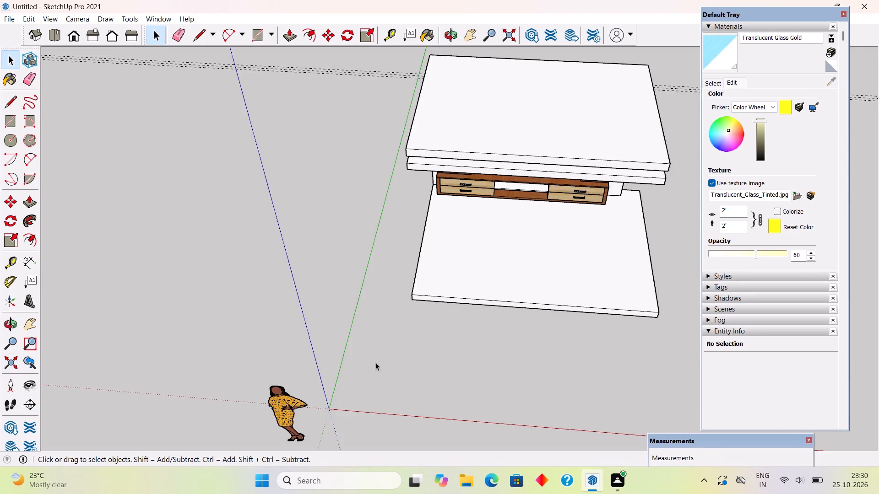
middle_click_drag(399, 322, 441, 233)
scroll(490, 172, "up", 5)
scroll(581, 126, "up", 9)
middle_click_drag(620, 164, 574, 172)
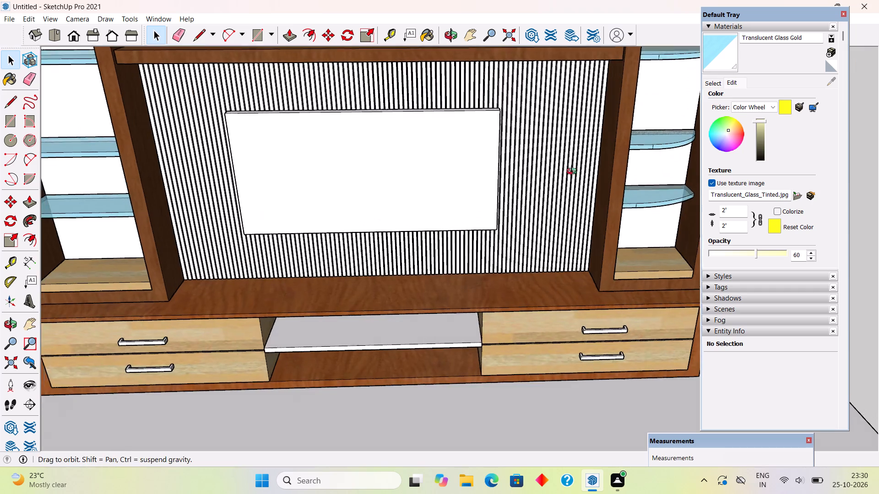
middle_click_drag(574, 172, 529, 176)
scroll(544, 146, "down", 3)
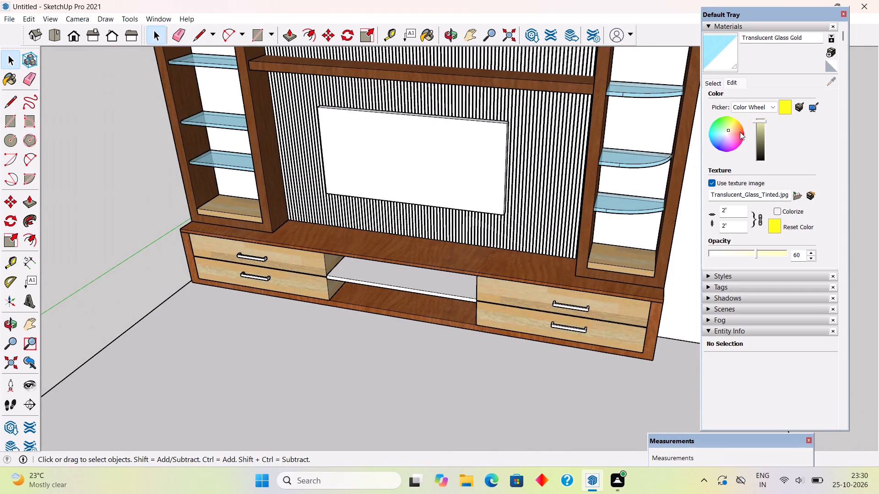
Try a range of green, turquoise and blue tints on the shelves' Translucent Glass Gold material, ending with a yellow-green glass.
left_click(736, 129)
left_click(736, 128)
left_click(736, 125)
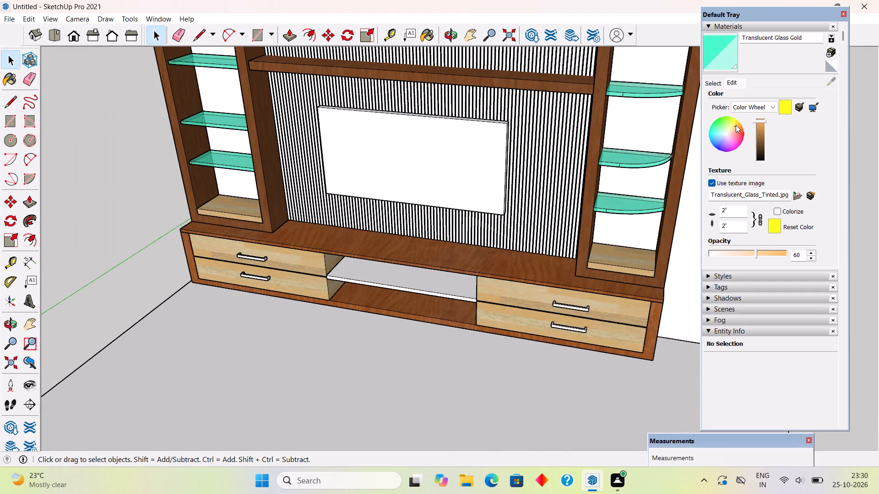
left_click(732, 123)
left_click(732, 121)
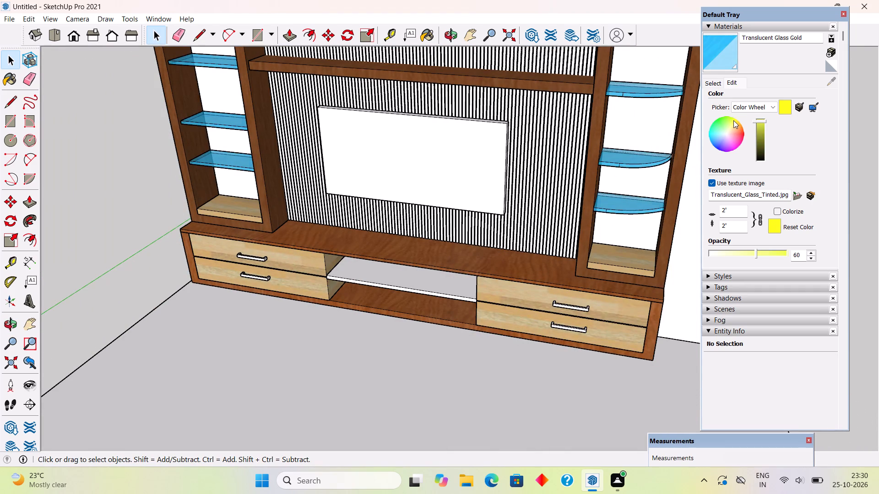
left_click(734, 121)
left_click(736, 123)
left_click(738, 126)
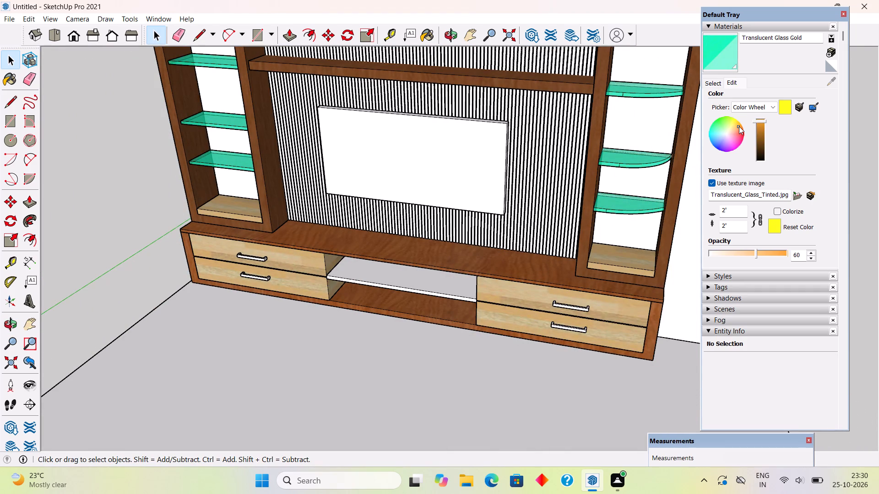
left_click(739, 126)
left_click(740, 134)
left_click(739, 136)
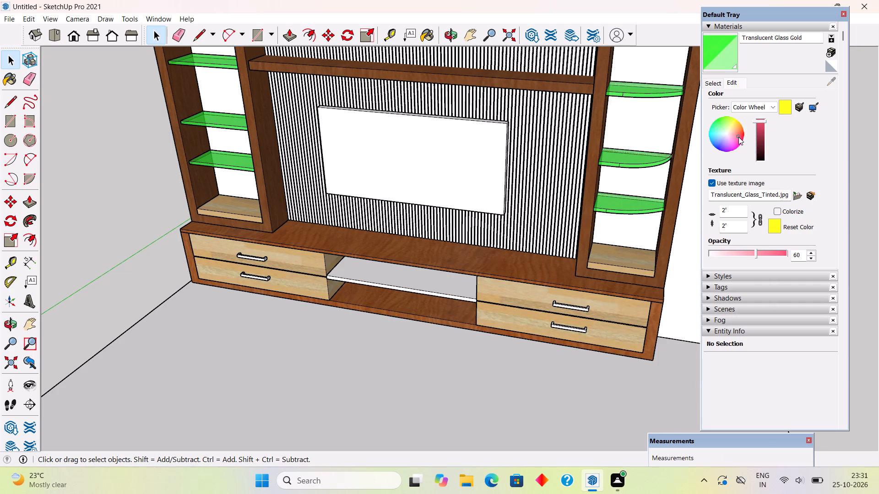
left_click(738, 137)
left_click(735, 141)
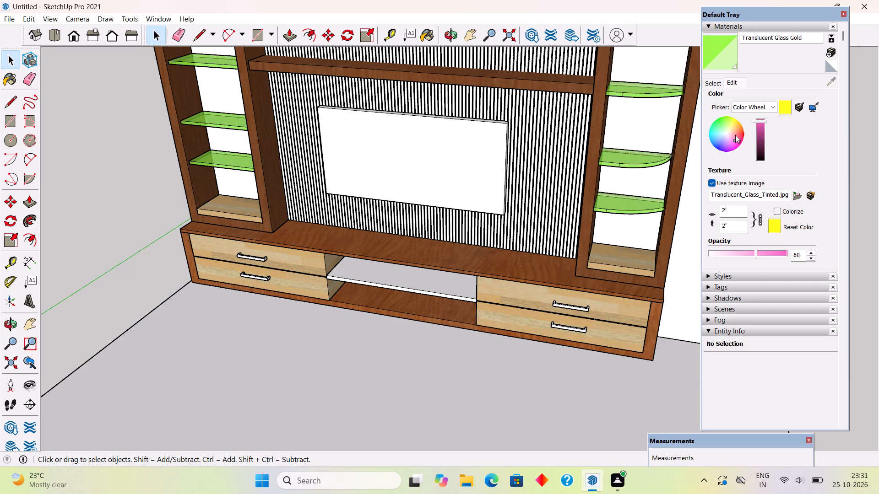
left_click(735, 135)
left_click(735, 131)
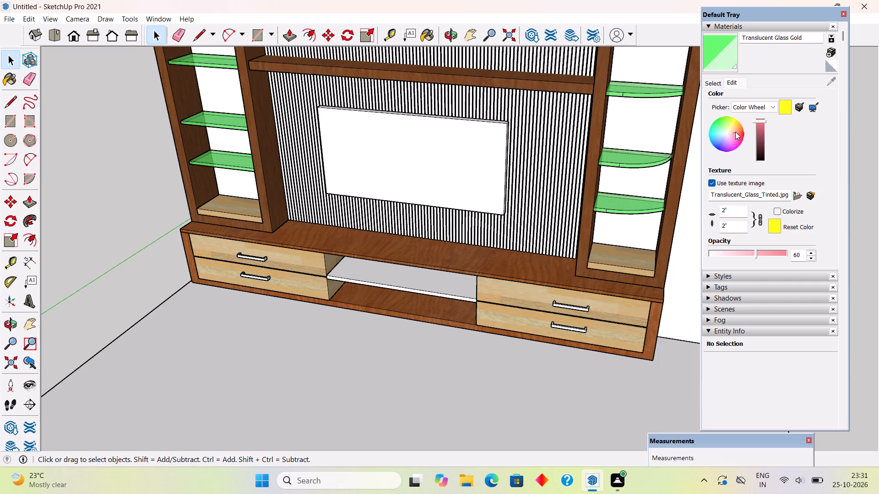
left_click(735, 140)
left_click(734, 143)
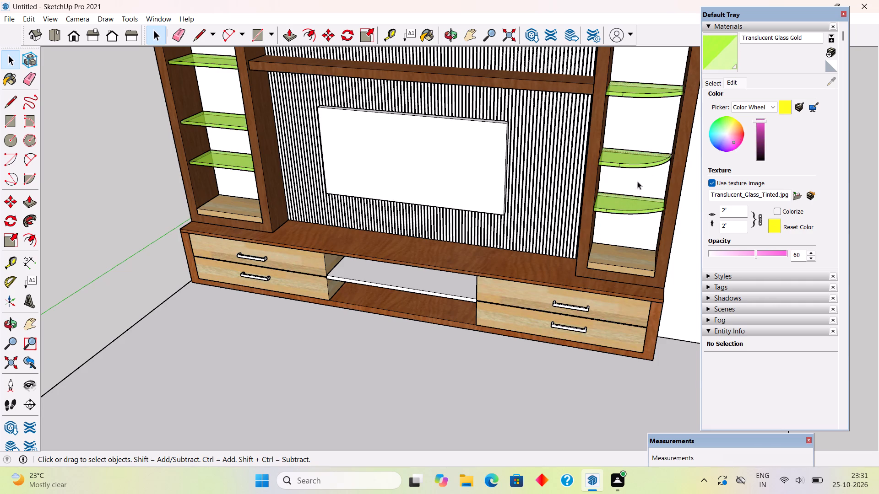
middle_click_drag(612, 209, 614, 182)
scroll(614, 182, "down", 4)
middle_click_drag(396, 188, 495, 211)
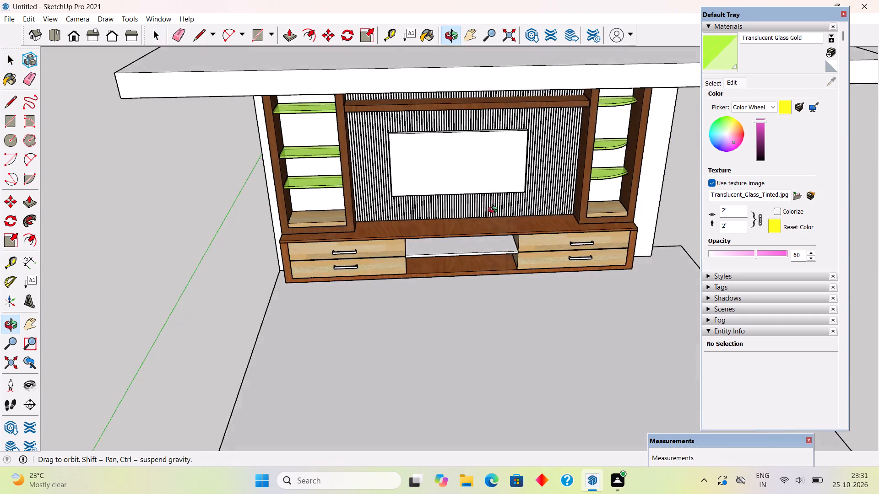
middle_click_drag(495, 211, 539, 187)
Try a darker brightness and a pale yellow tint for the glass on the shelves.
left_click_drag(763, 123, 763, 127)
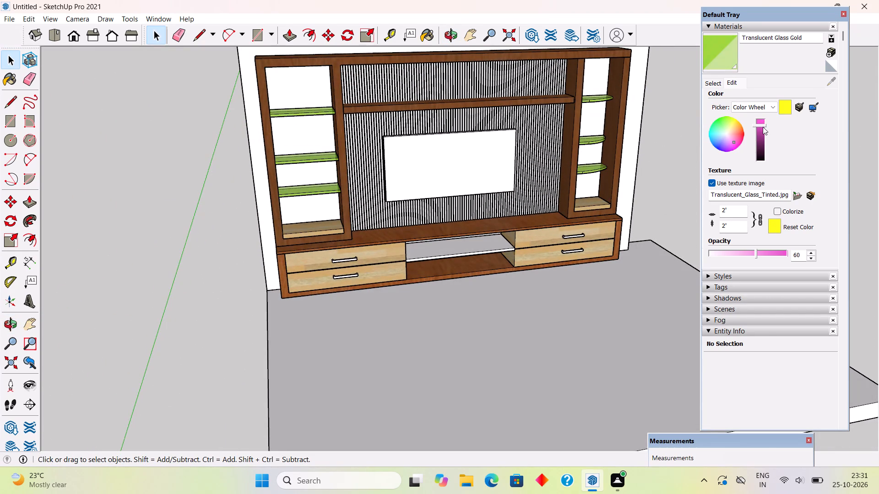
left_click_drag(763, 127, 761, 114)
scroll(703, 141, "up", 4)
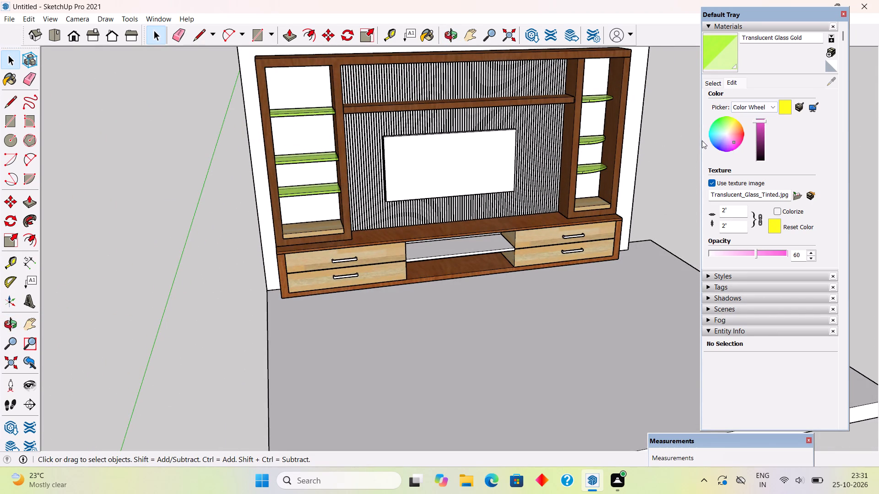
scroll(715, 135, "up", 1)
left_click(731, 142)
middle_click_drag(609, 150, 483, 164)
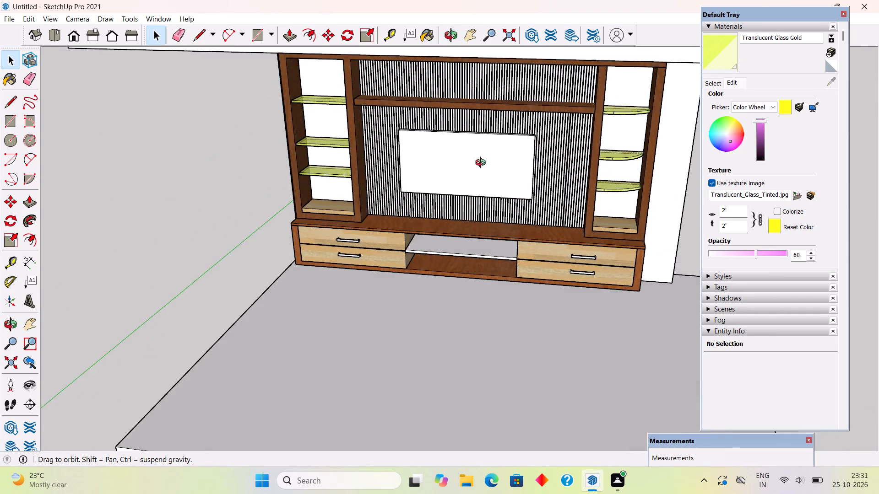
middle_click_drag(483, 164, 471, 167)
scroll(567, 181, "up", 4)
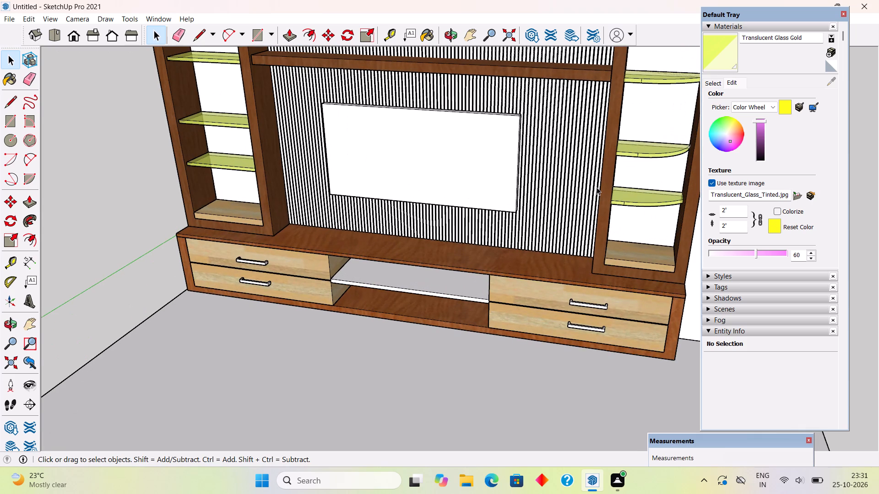
Tint the shelves' glass material light green and lower its brightness to a darker muted green.
left_click(734, 137)
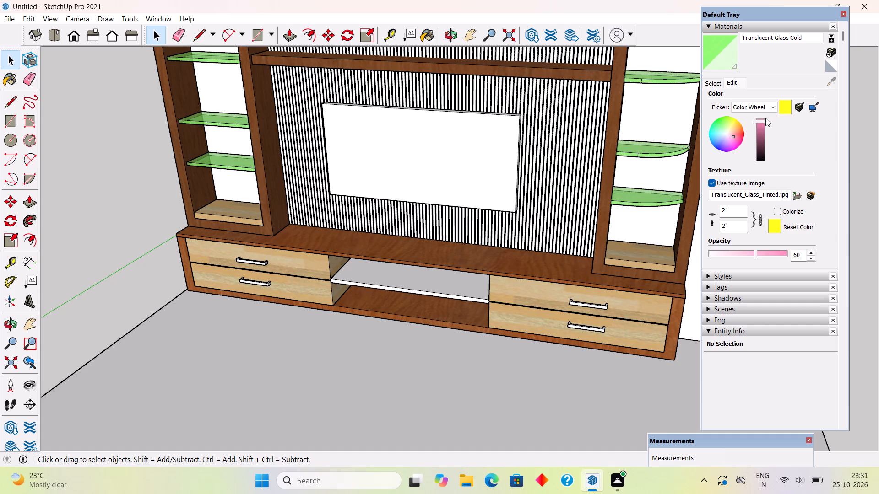
left_click_drag(765, 118, 765, 133)
left_click_drag(761, 123, 761, 133)
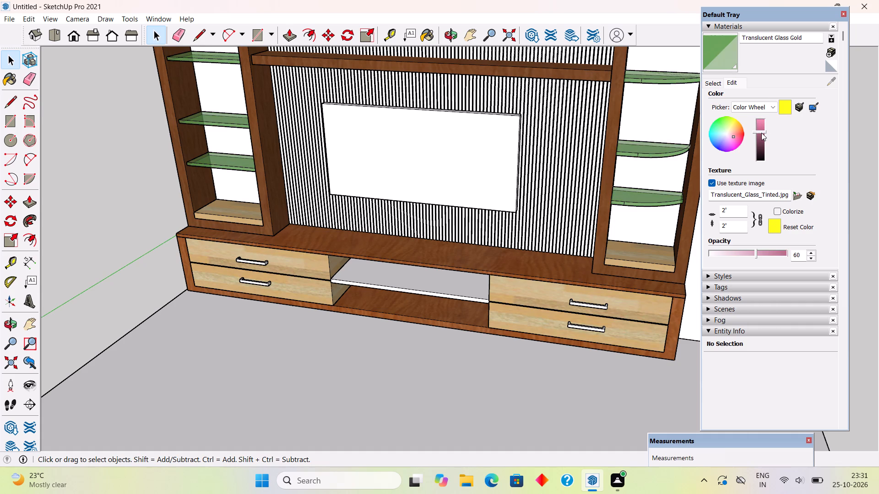
left_click_drag(761, 133, 761, 132)
Examine the muted green glass shelves from the front and side of the TV unit.
scroll(299, 352, "down", 11)
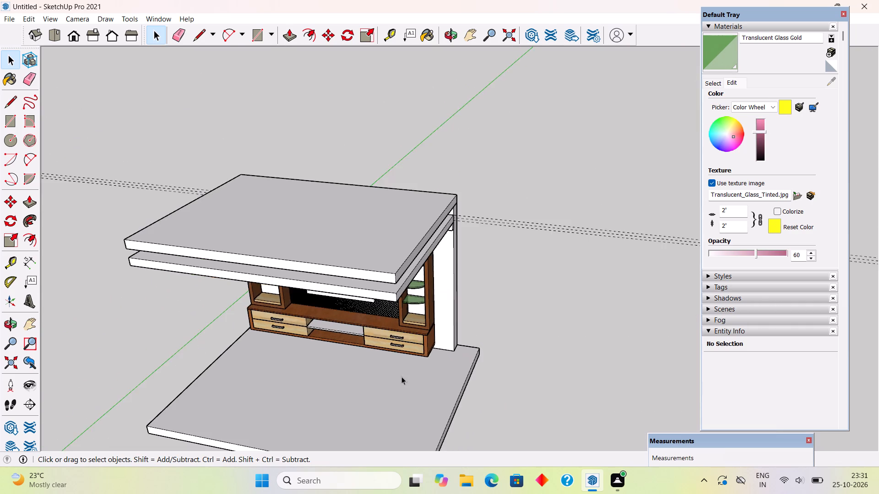
middle_click_drag(408, 355, 492, 241)
scroll(445, 306, "up", 3)
middle_click_drag(440, 307, 481, 367)
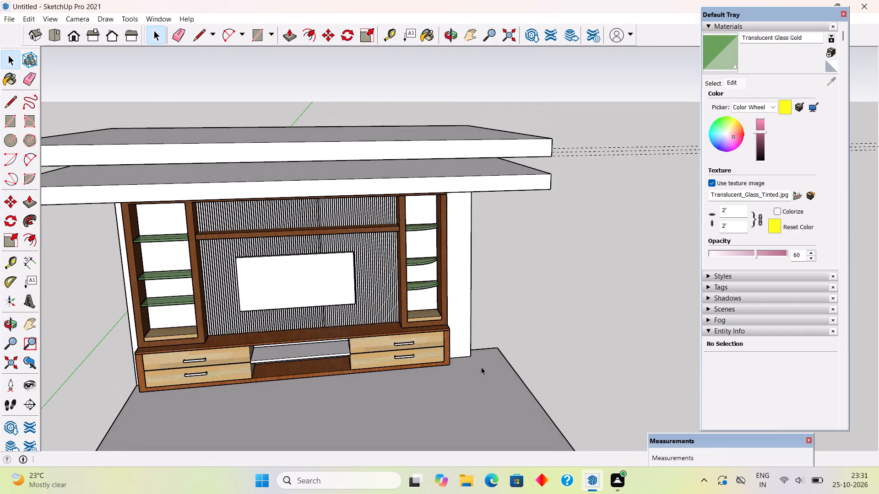
scroll(357, 349, "up", 4)
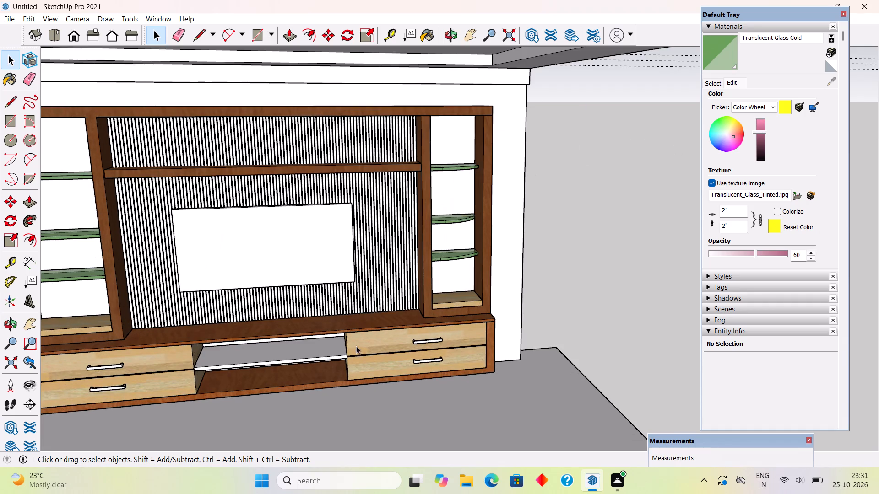
middle_click_drag(335, 329, 458, 312)
scroll(459, 312, "down", 5)
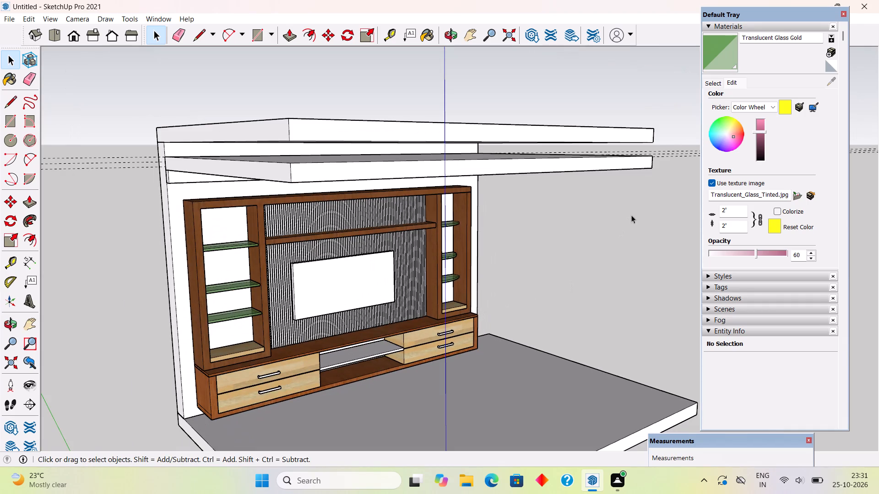
Try purple, blue and grey tints on the shelves' glass material, ending with a deep green glass.
left_click(716, 134)
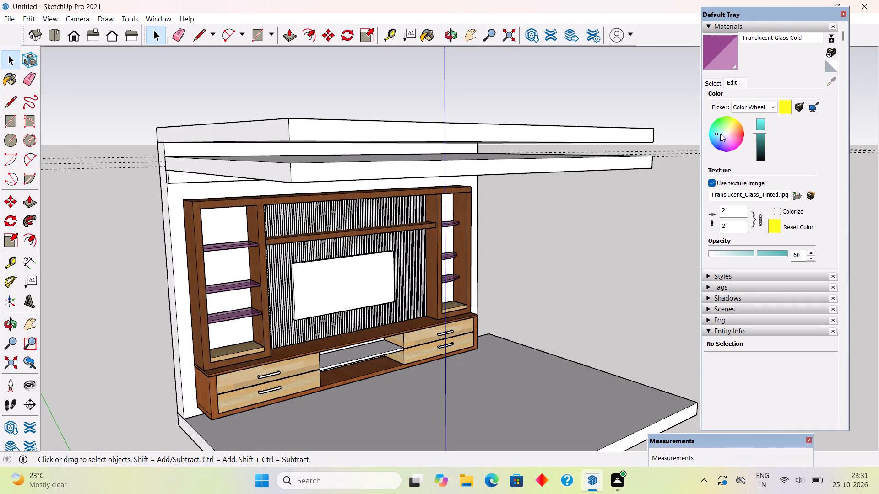
left_click(721, 134)
left_click(722, 132)
left_click(722, 129)
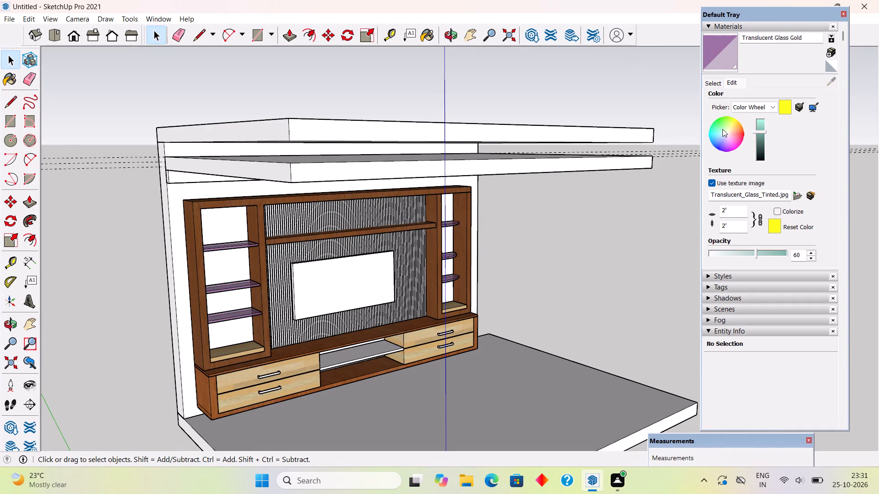
left_click(729, 123)
scroll(731, 122, "up", 2)
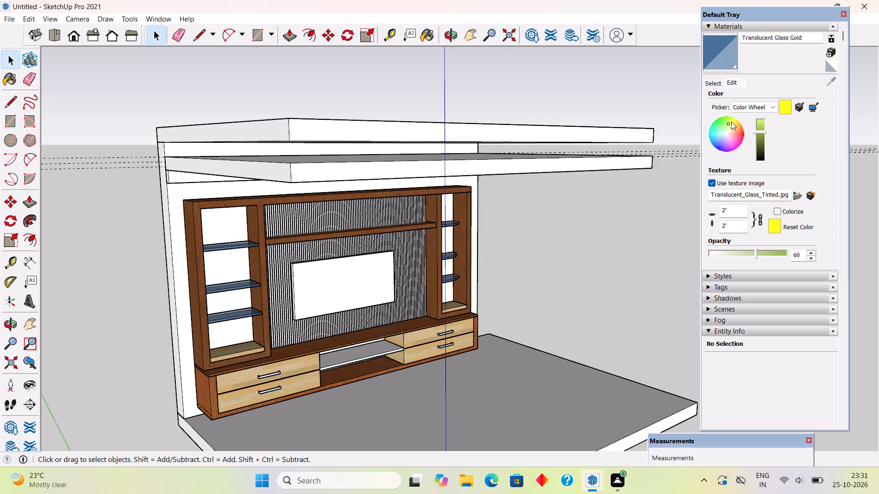
scroll(731, 122, "up", 2)
left_click(731, 124)
left_click(727, 131)
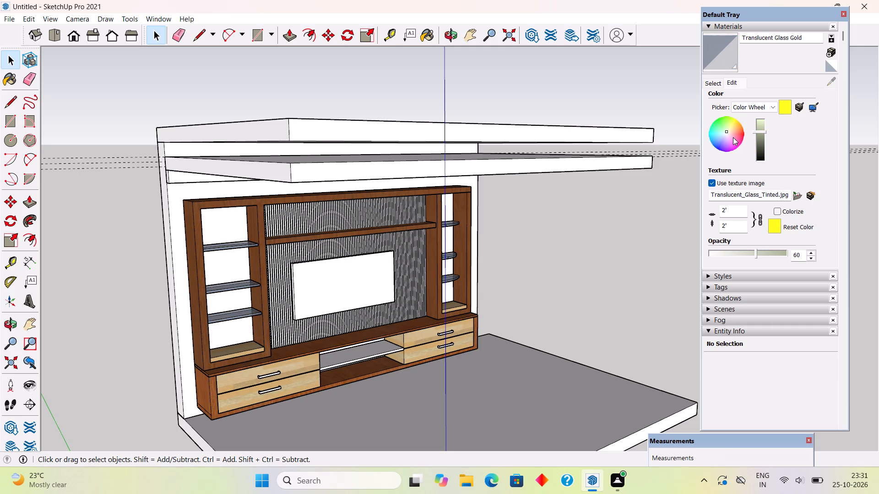
left_click(733, 137)
left_click(738, 132)
Examine how the deep green glass shelves look up close and across the whole TV unit.
middle_click_drag(374, 321, 206, 273)
scroll(206, 273, "up", 2)
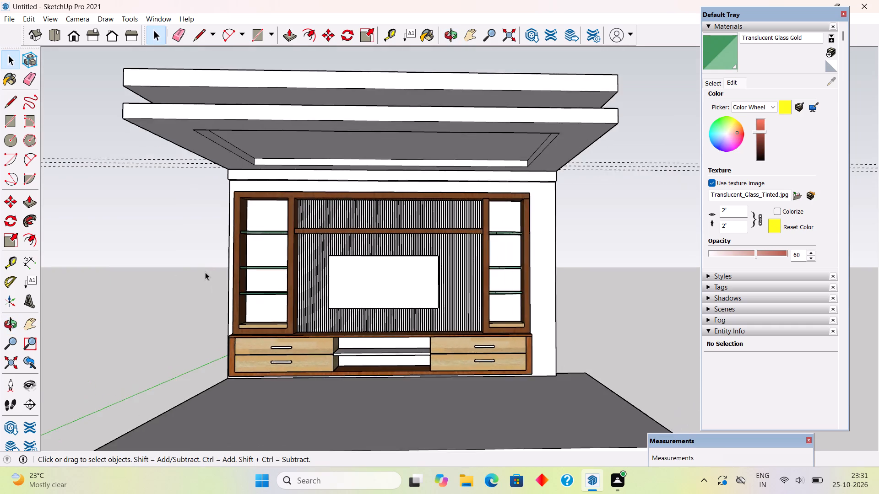
scroll(205, 272, "up", 12)
middle_click_drag(286, 295, 290, 314)
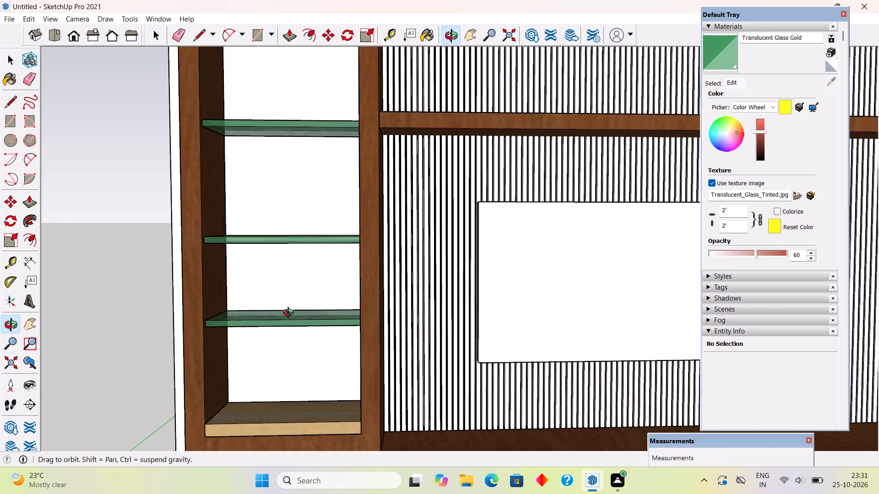
middle_click_drag(290, 314, 291, 330)
scroll(291, 330, "down", 8)
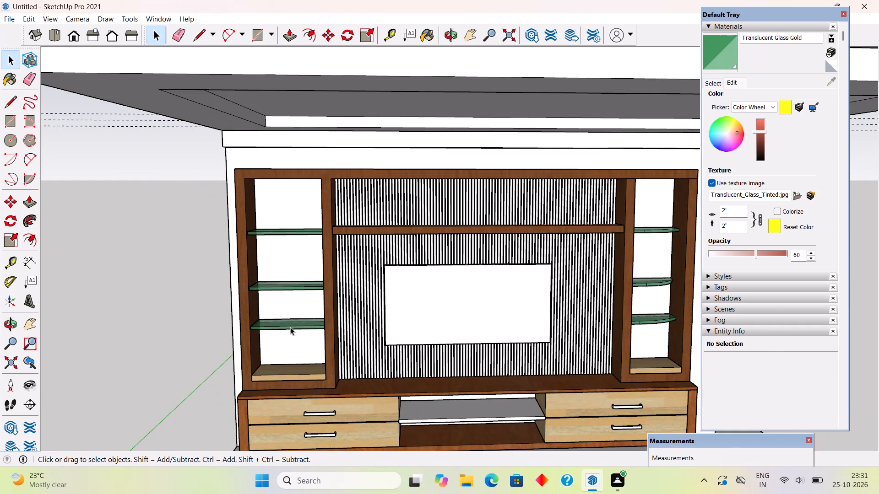
scroll(290, 327, "down", 4)
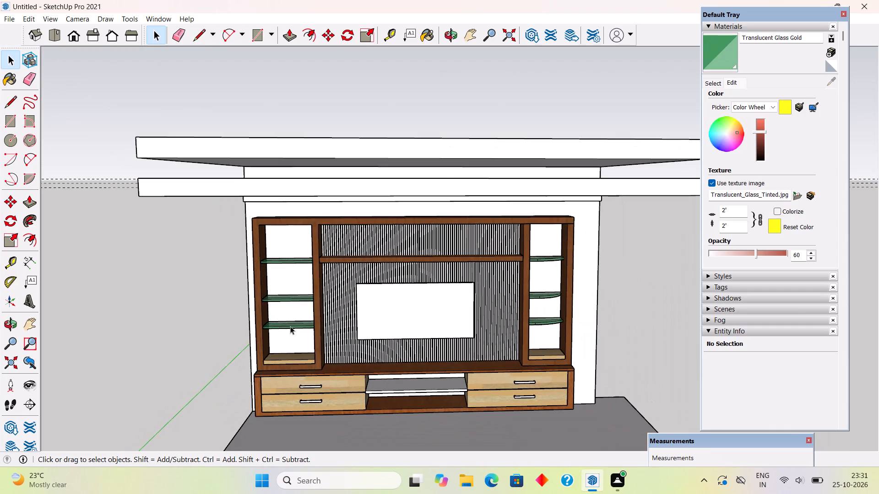
key("space")
key("space")
Paint the TV screen black with Color M09 from the Colors material collection.
left_click(706, 83)
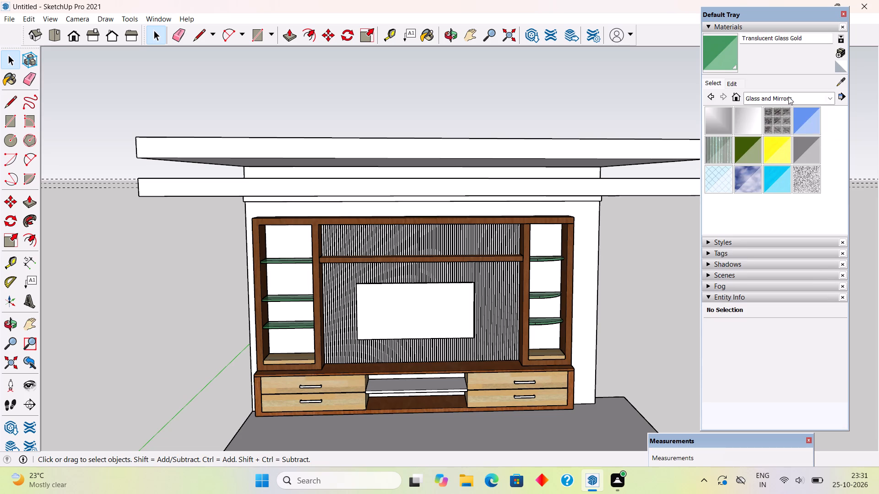
left_click(788, 97)
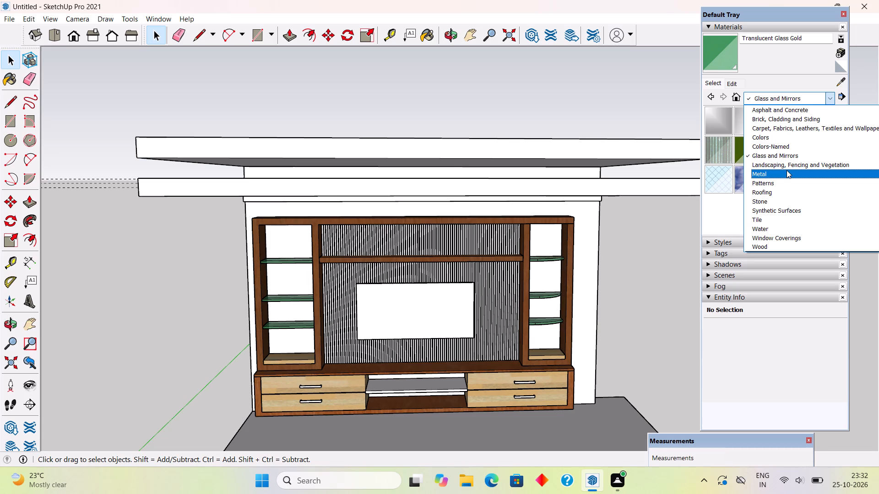
left_click(782, 139)
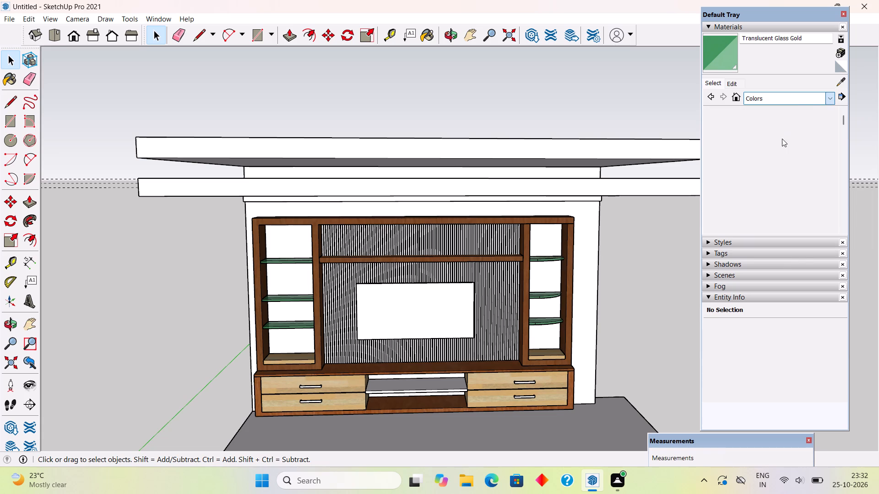
scroll(782, 139, "down", 16)
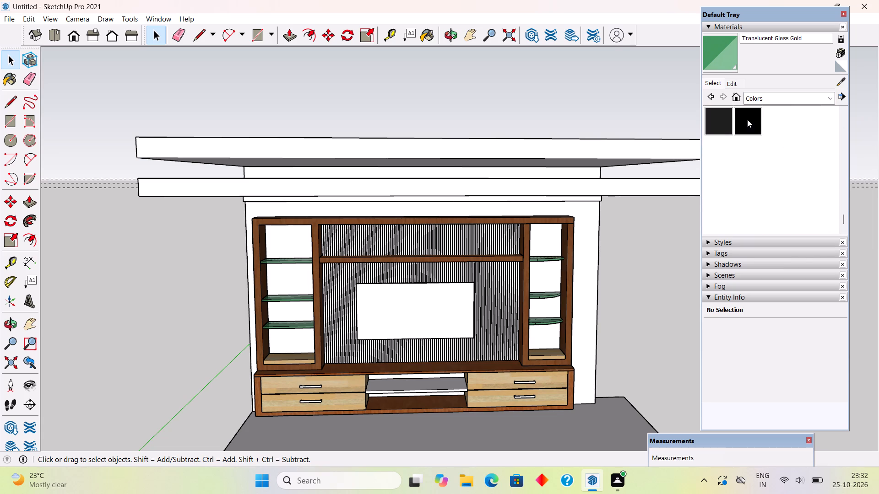
left_click(747, 119)
left_click(399, 301)
scroll(399, 301, "up", 4)
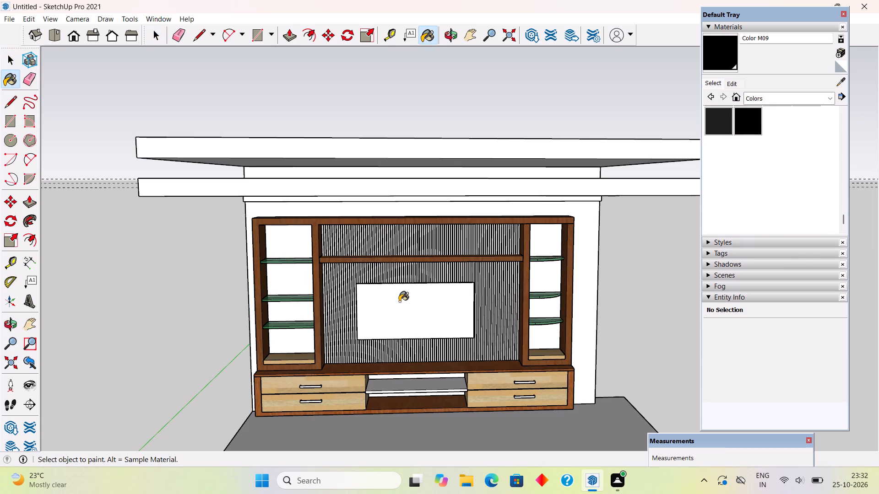
scroll(399, 301, "up", 3)
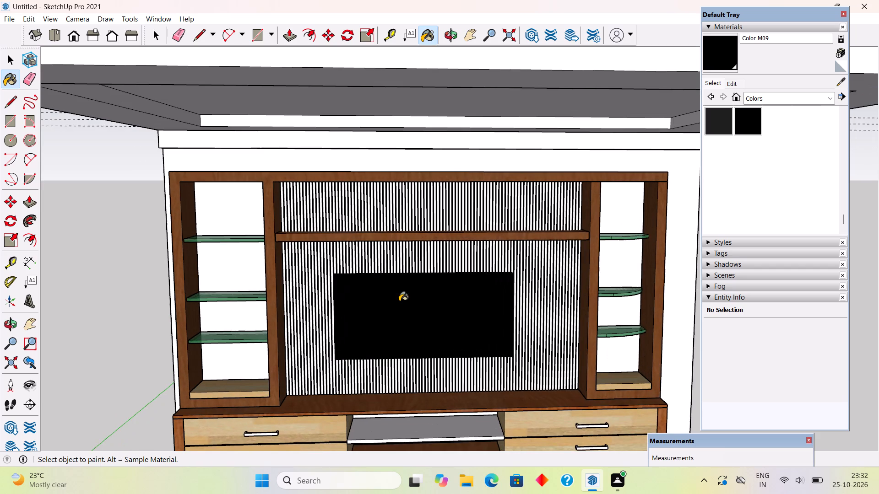
Paint the slats between the TV and the right-hand shelf column cream with Color D01 from the Colors collection.
scroll(761, 158, "up", 4)
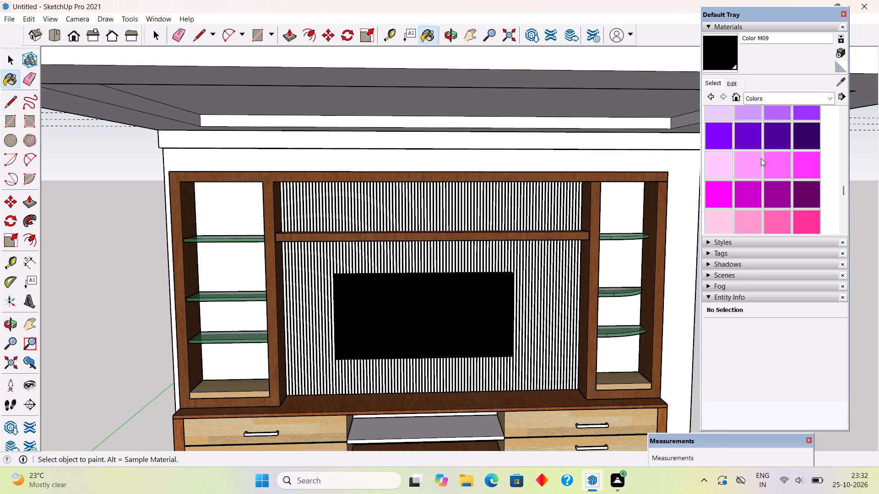
scroll(761, 162, "up", 7)
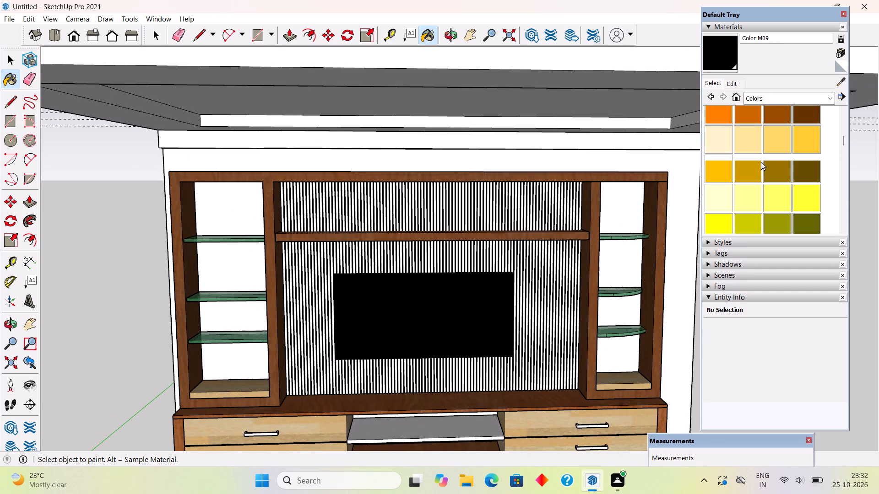
left_click(722, 144)
left_click(555, 281)
scroll(554, 279, "up", 13)
left_click(567, 268)
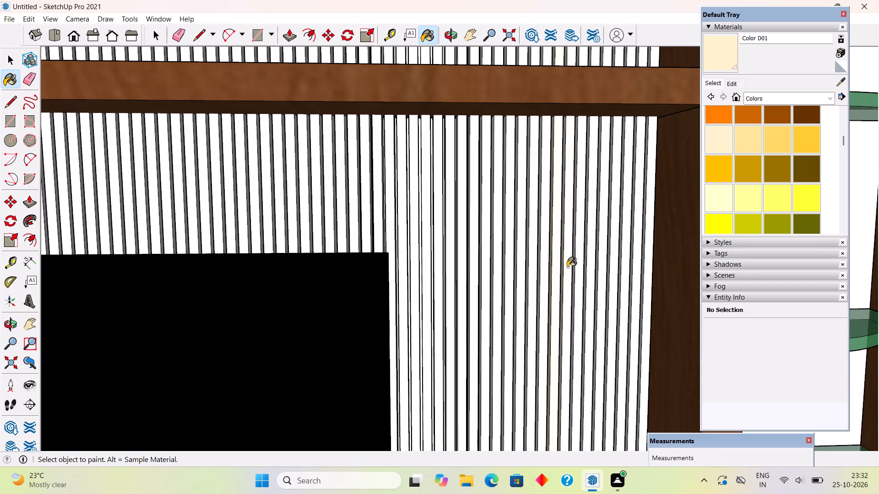
left_click(580, 260)
left_click(591, 257)
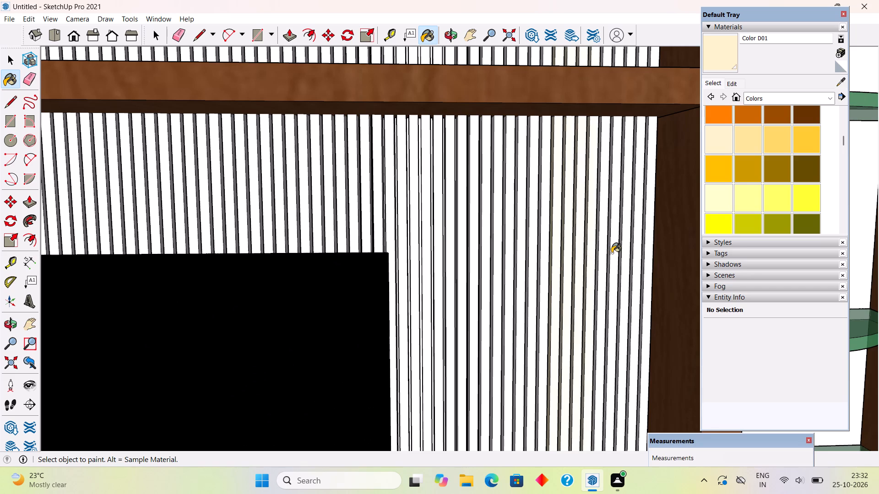
left_click(612, 253)
left_click(604, 258)
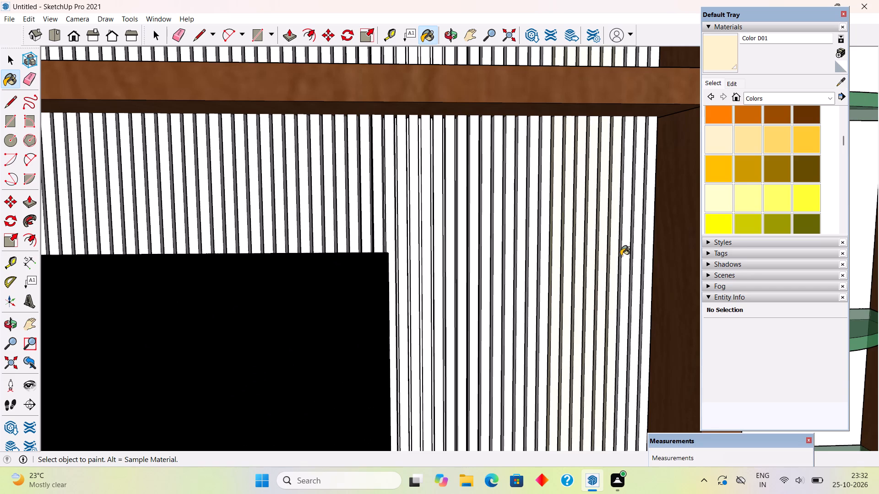
left_click(627, 252)
left_click(634, 252)
left_click(647, 251)
Paint the slats beside the left-hand shelf column with Color D01, working one by one towards the TV.
scroll(648, 251, "down", 11)
scroll(593, 273, "down", 5)
scroll(375, 333, "up", 6)
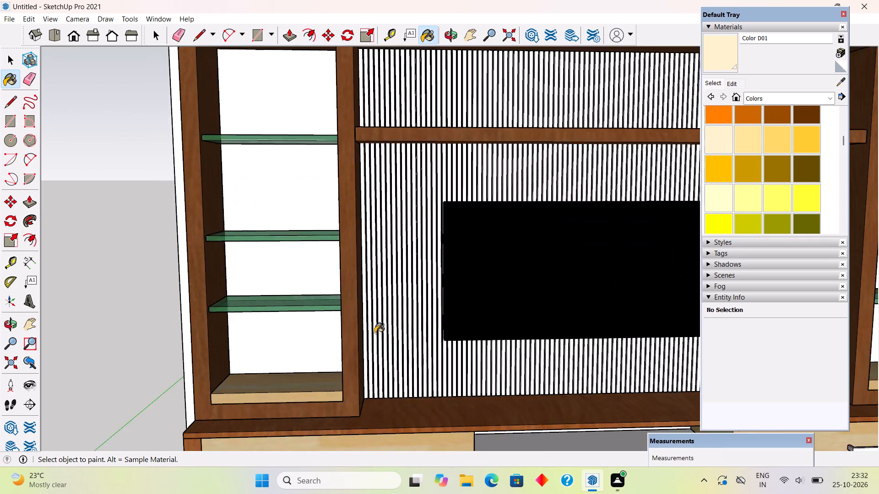
scroll(375, 333, "up", 7)
left_click(358, 371)
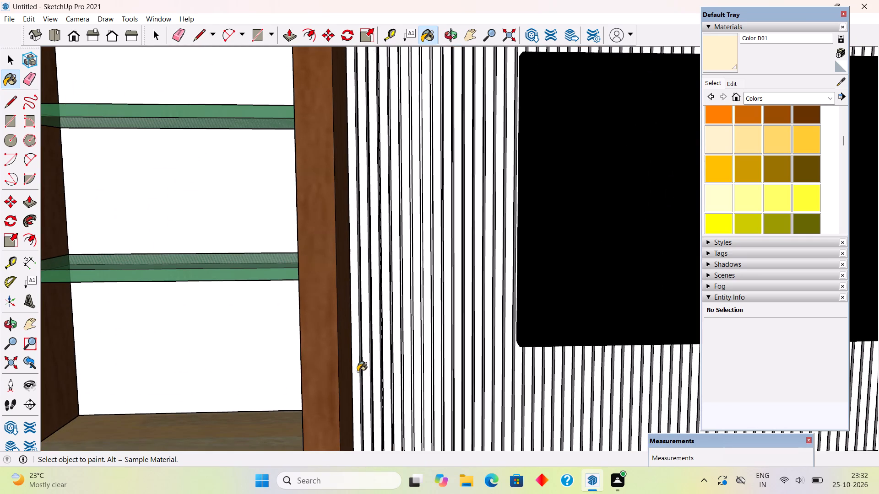
left_click(365, 369)
left_click(378, 369)
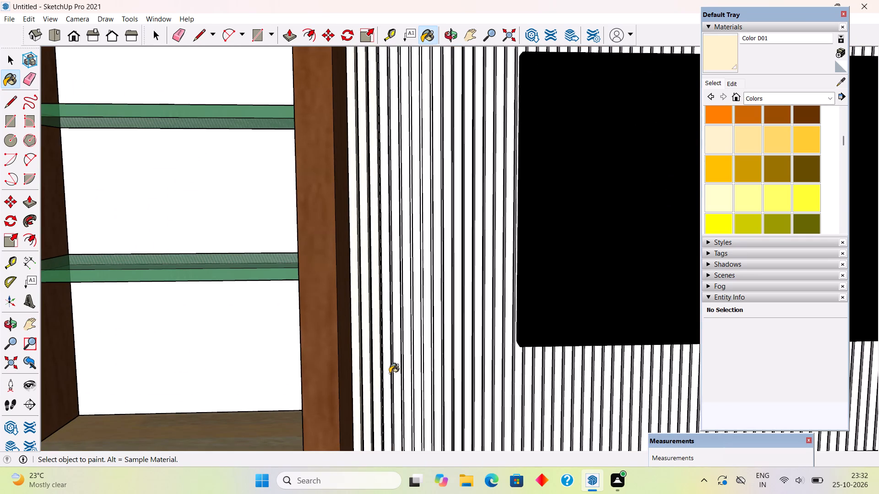
left_click(389, 373)
left_click(399, 372)
left_click(407, 371)
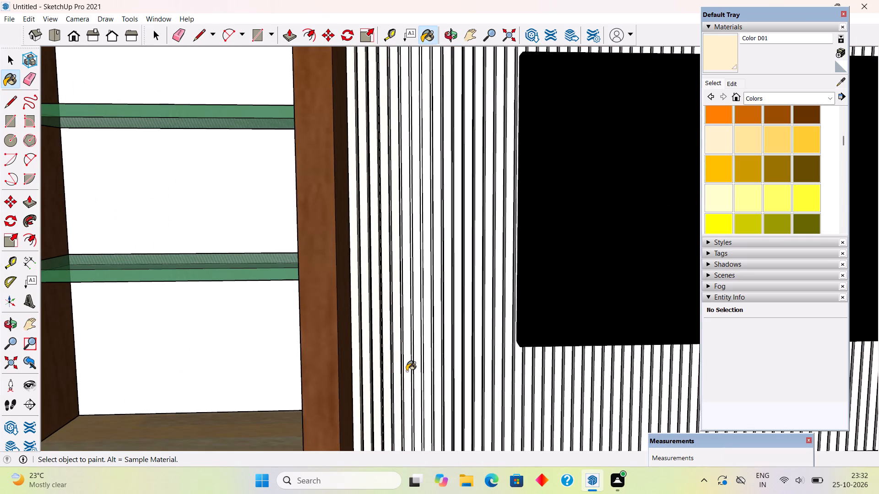
left_click(414, 371)
left_click(428, 373)
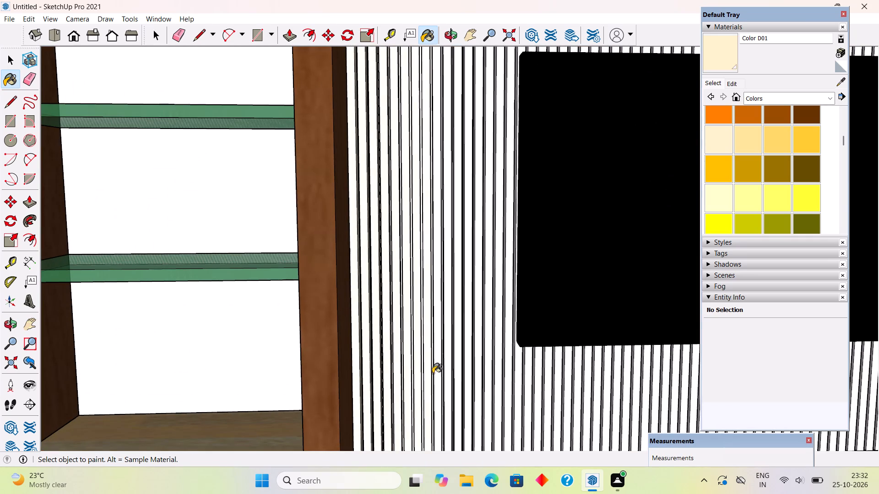
left_click(437, 373)
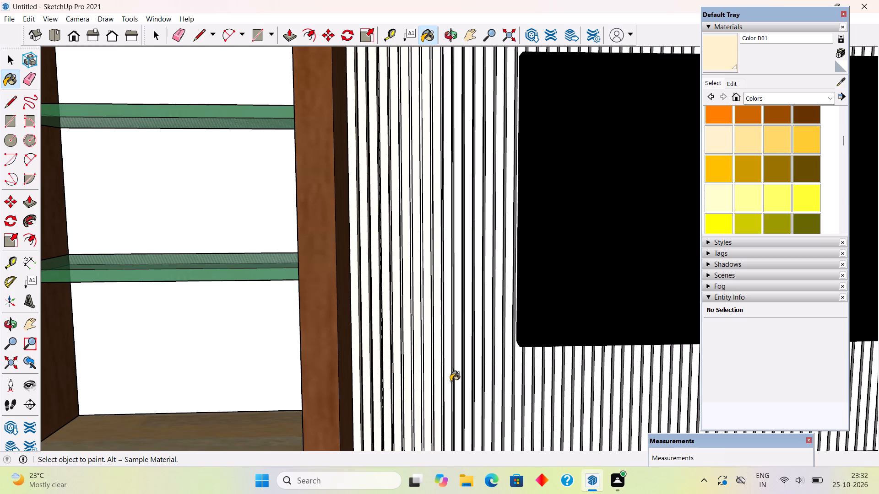
left_click(450, 381)
left_click(456, 379)
left_click(468, 378)
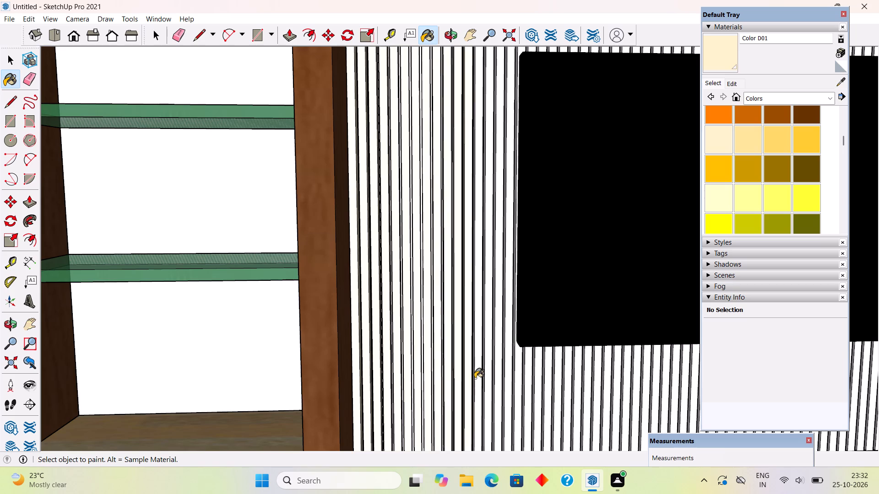
left_click(477, 380)
left_click(488, 381)
Continue Color D01 across the slats at the TV's left edge and under its lower-left corner.
scroll(434, 377, "down", 4)
scroll(533, 413, "up", 4)
scroll(476, 419, "up", 4)
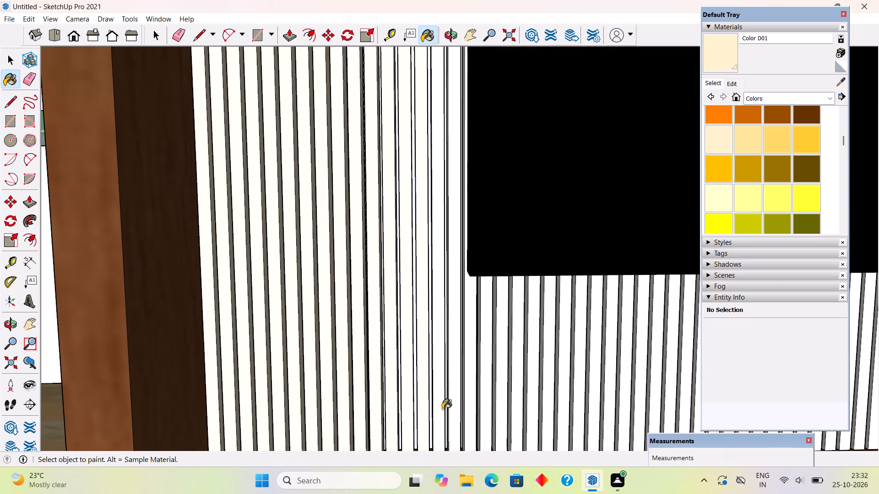
left_click(441, 409)
left_click(451, 407)
left_click(464, 401)
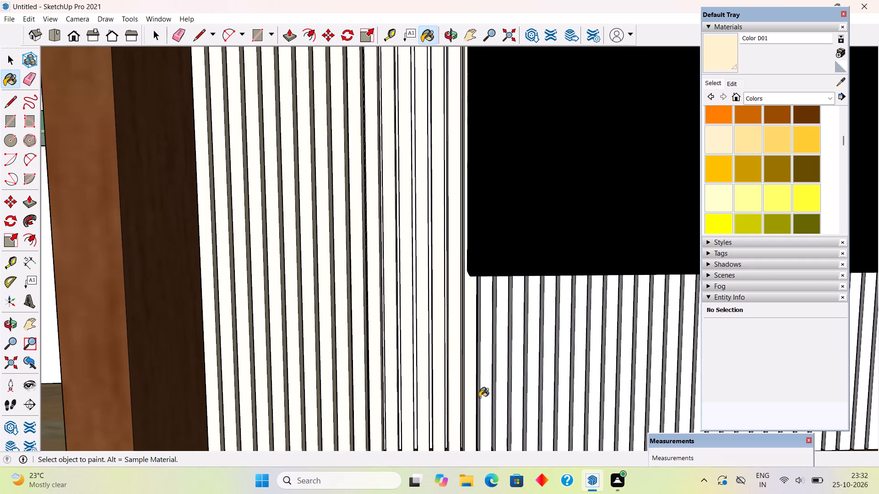
left_click(483, 397)
left_click(502, 398)
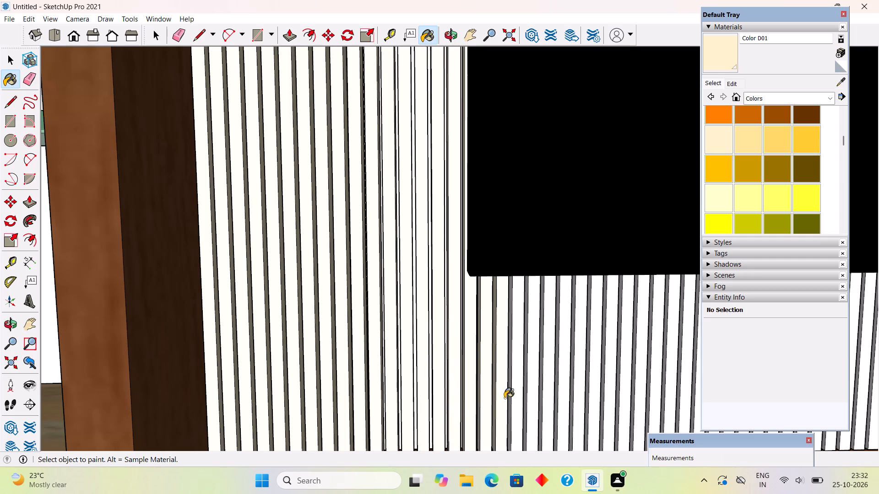
left_click(515, 397)
left_click(532, 396)
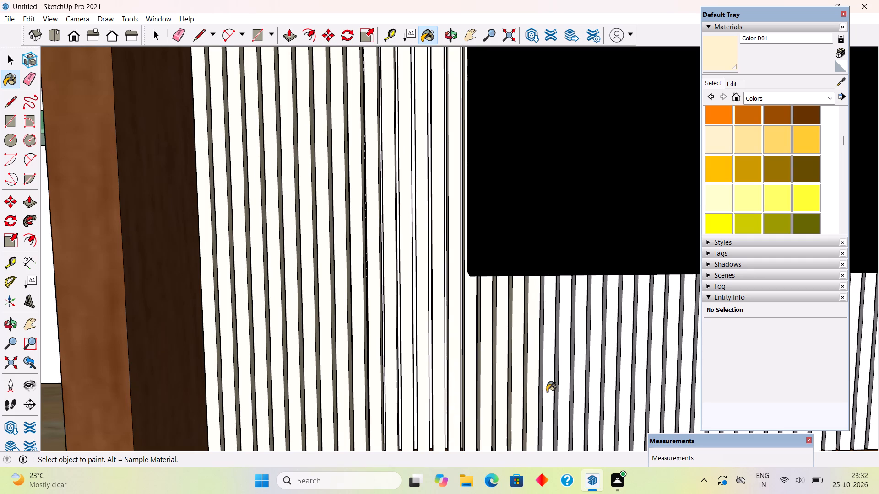
left_click(547, 392)
left_click(567, 401)
left_click(580, 396)
left_click(597, 394)
left_click(607, 393)
Paint the next run of unpainted slats below the TV with Color D01, working towards its right side.
scroll(443, 371, "down", 2)
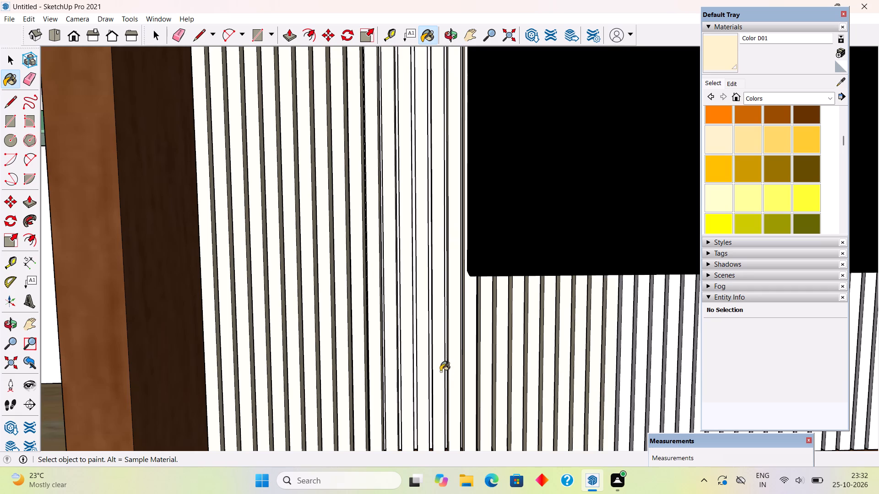
scroll(440, 371, "down", 2)
scroll(400, 365, "down", 6)
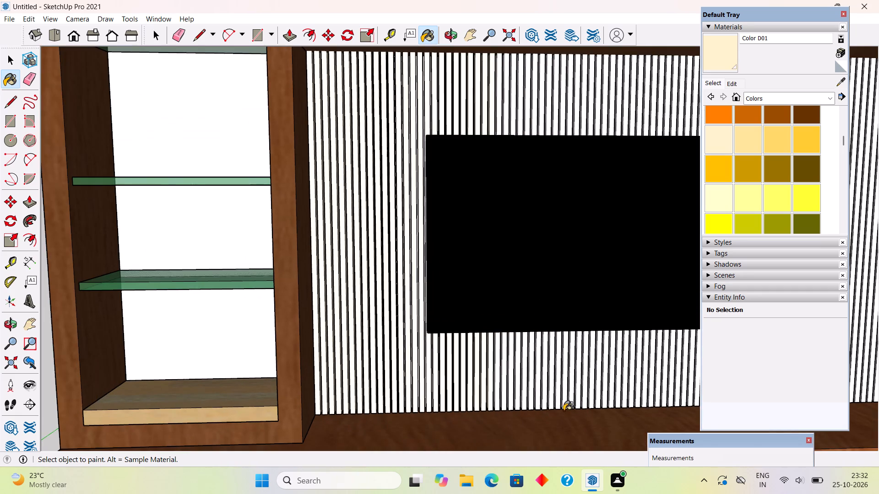
scroll(590, 410, "up", 10)
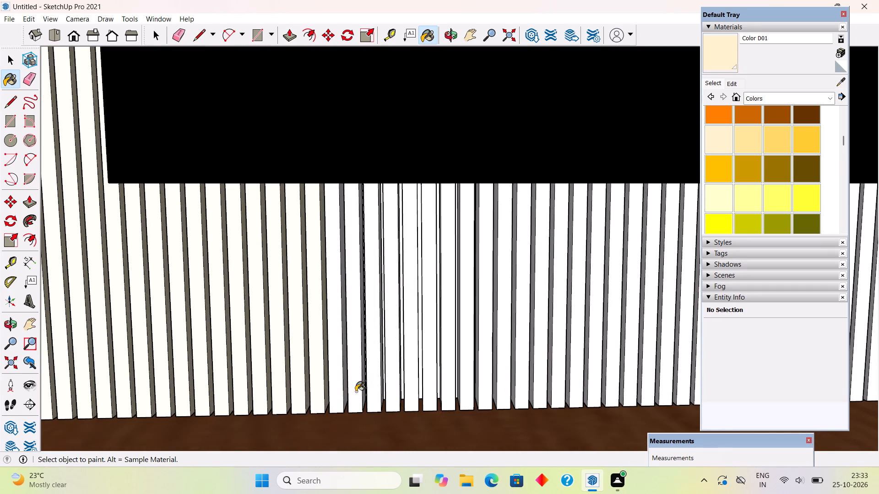
left_click(342, 399)
left_click(352, 398)
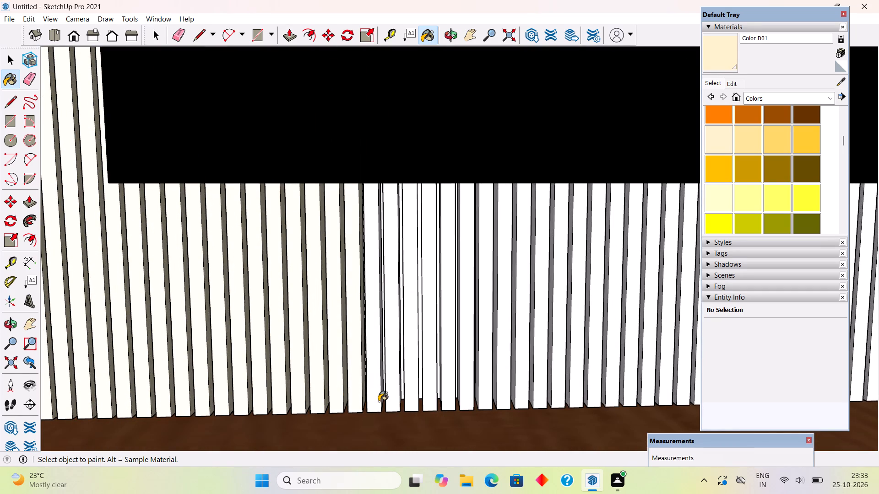
left_click(379, 401)
left_click(389, 395)
left_click(411, 395)
left_click(432, 397)
left_click(447, 392)
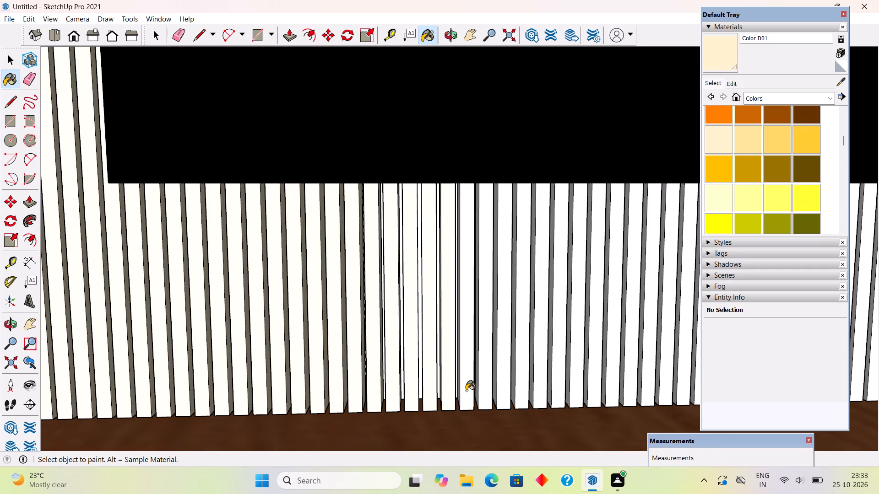
left_click(466, 391)
left_click(485, 394)
left_click(502, 389)
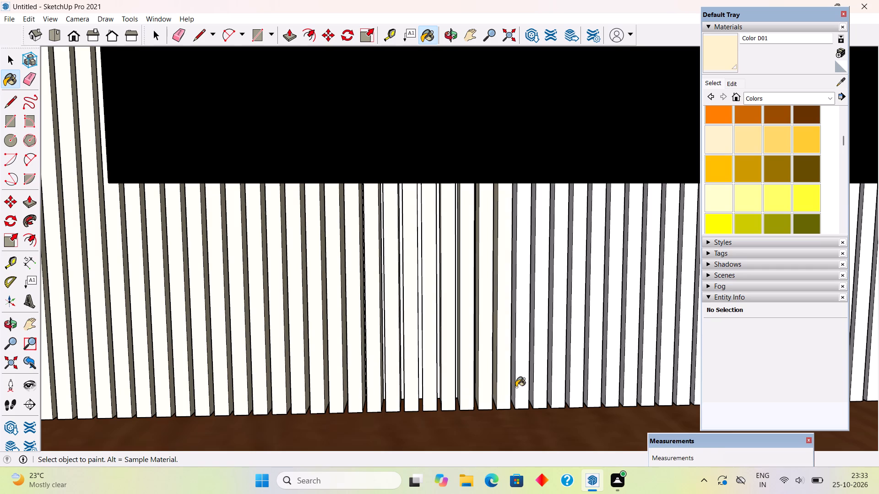
left_click(518, 386)
left_click(538, 382)
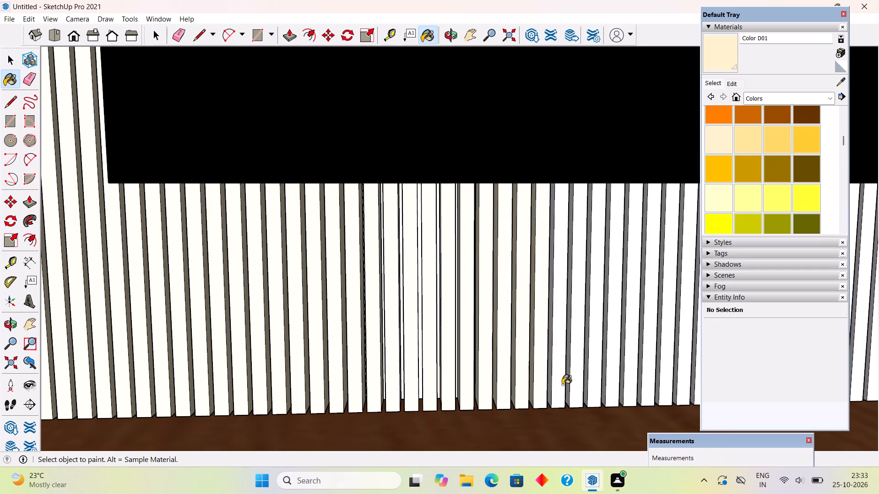
left_click(561, 385)
left_click(577, 380)
left_click(593, 379)
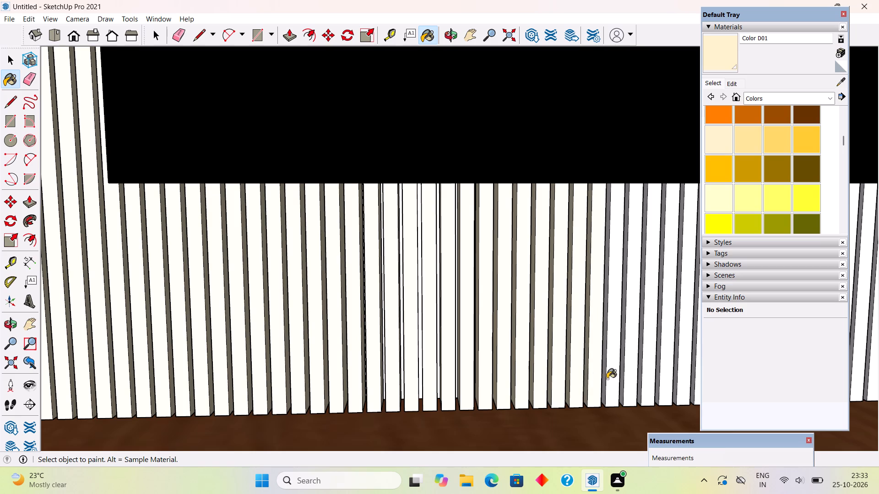
left_click(609, 379)
left_click(629, 381)
left_click(644, 379)
Continue painting the unpainted slats below the middle of the TV with Color D01, working towards its right side.
scroll(390, 360, "down", 4)
scroll(326, 347, "down", 5)
scroll(558, 380, "up", 4)
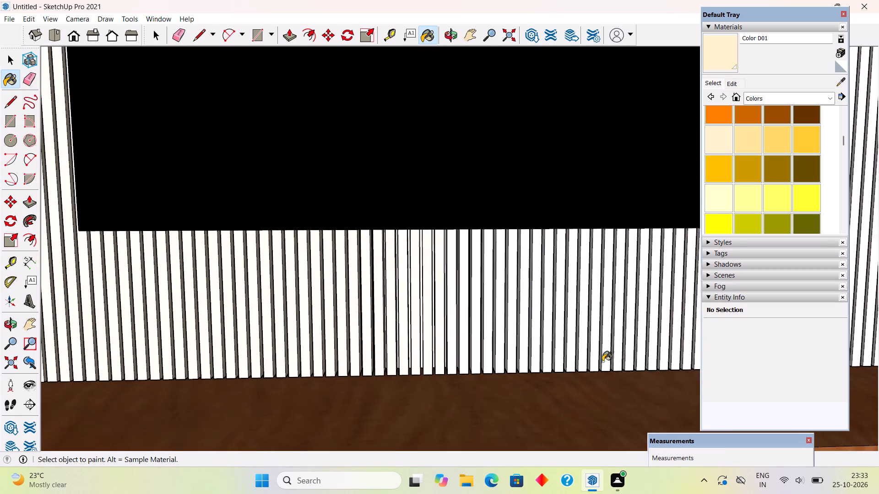
scroll(634, 357, "up", 6)
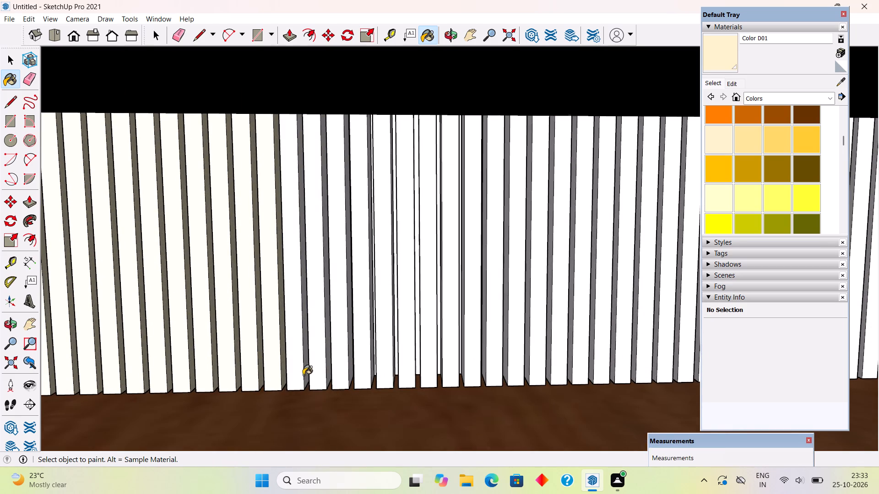
left_click(303, 376)
left_click(317, 372)
left_click(336, 369)
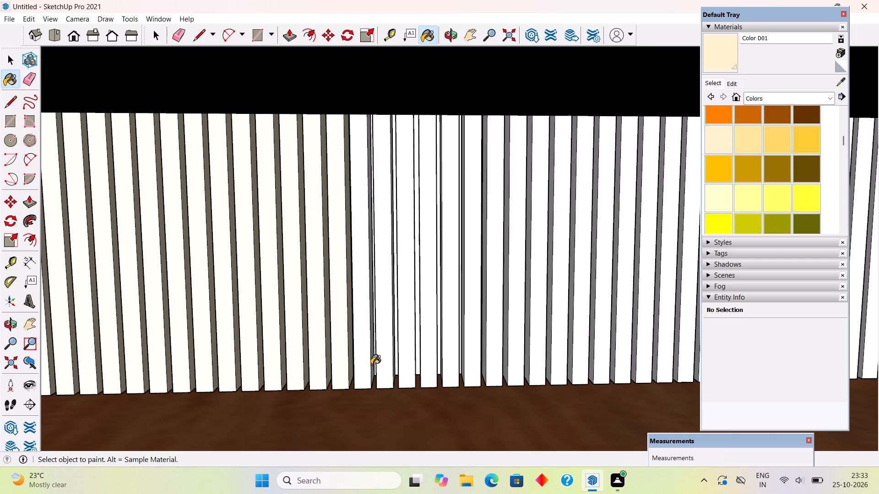
left_click(369, 368)
left_click(388, 365)
left_click(406, 359)
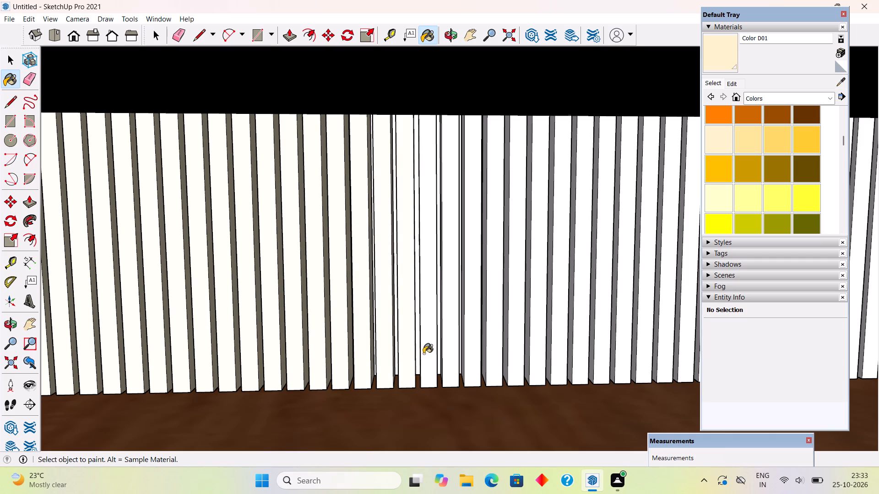
left_click(424, 354)
left_click(453, 364)
left_click(467, 361)
Extend Color D01 over the following unpainted slats below the right half of the TV.
left_click(499, 358)
left_click(511, 354)
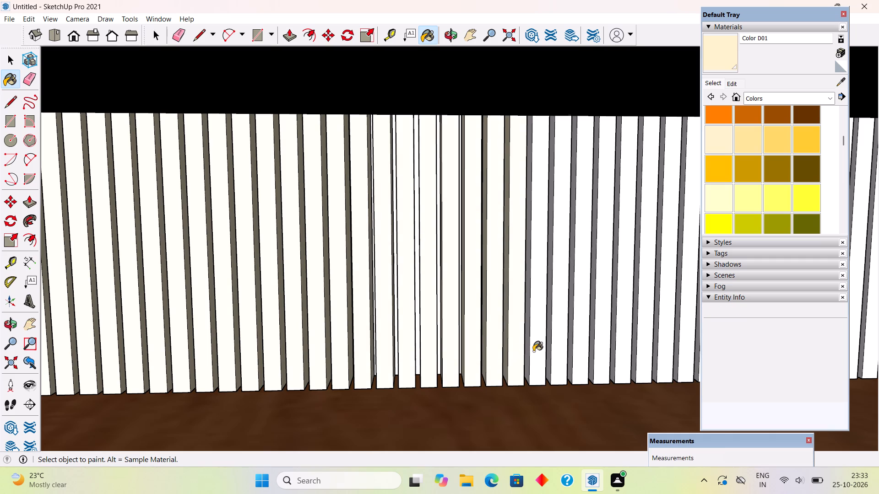
left_click(534, 351)
left_click(550, 352)
left_click(576, 351)
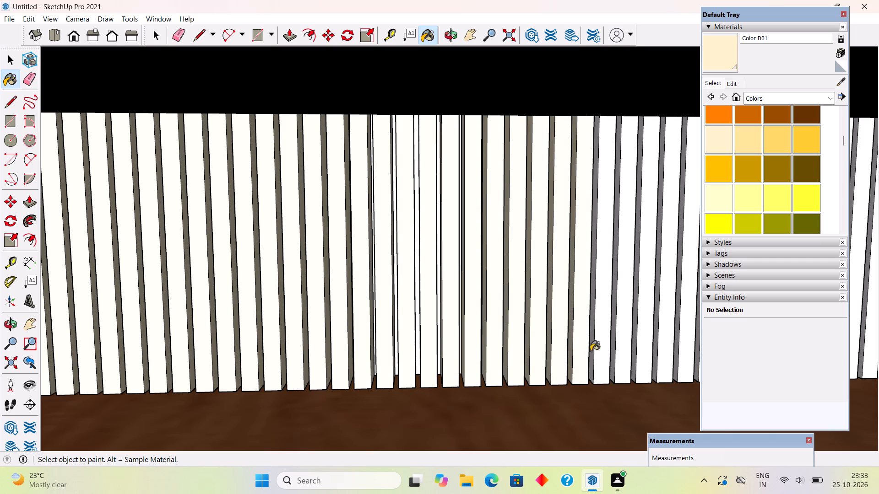
left_click(604, 357)
left_click(615, 354)
Paint the next run of slats below the TV with Color D01, approaching its lower-right corner.
scroll(348, 388, "down", 4)
scroll(292, 351, "down", 6)
scroll(477, 375, "up", 8)
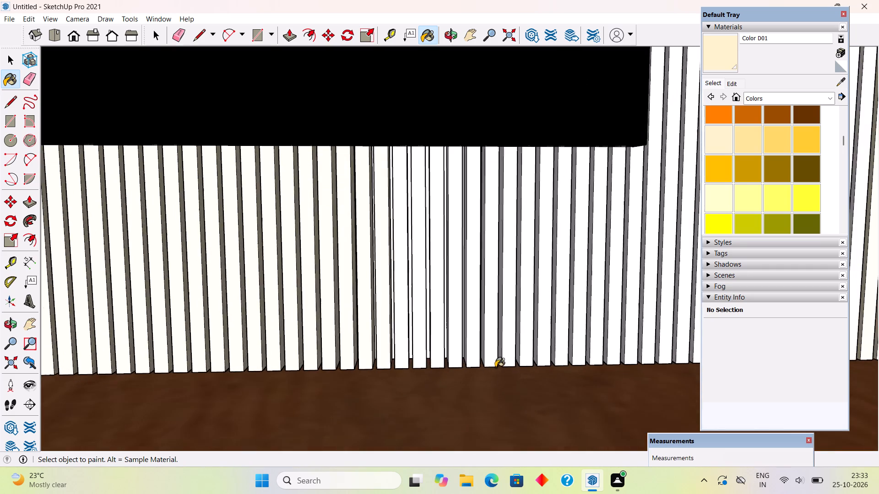
scroll(397, 365, "up", 2)
left_click(390, 356)
left_click(407, 346)
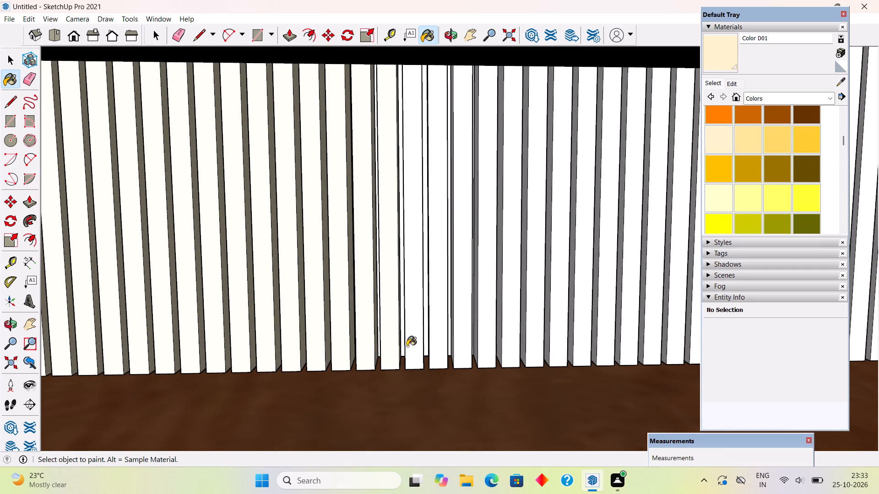
left_click(441, 350)
left_click(459, 346)
left_click(481, 341)
left_click(505, 340)
left_click(528, 339)
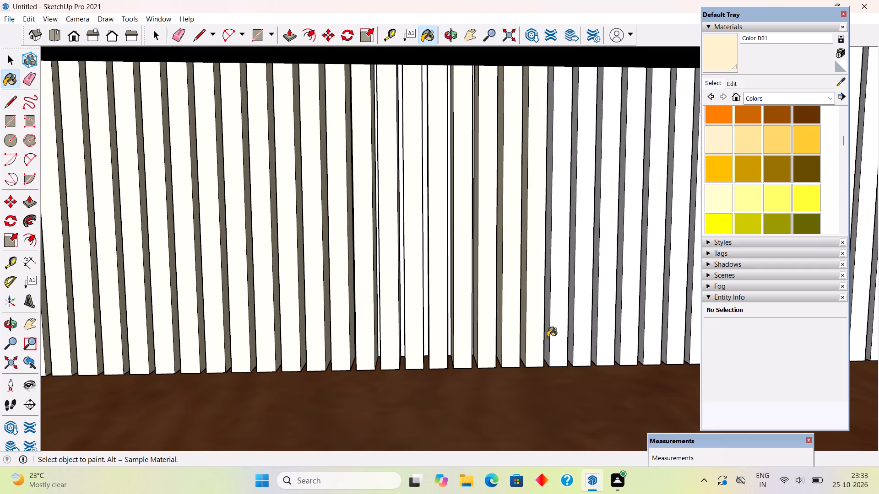
left_click(552, 336)
left_click(584, 339)
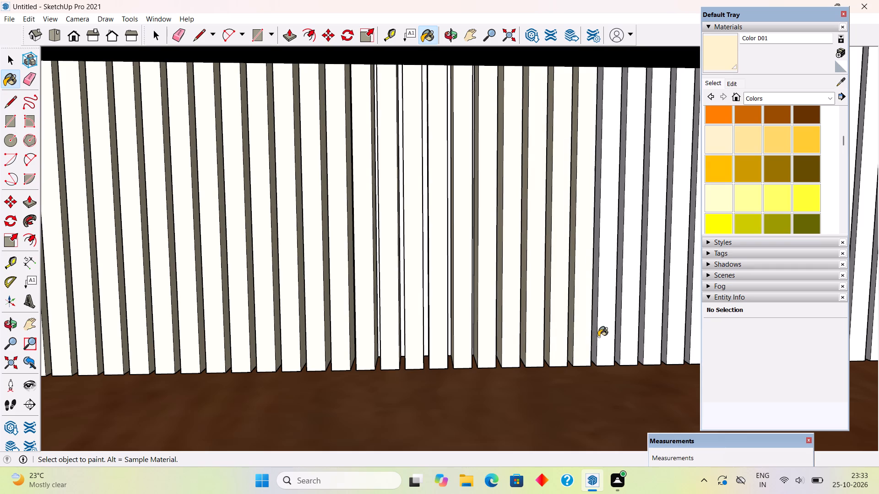
left_click(598, 337)
left_click(623, 337)
Paint the slats under and just beyond the TV's lower-right corner with Color D01.
scroll(403, 325, "down", 4)
scroll(358, 312, "down", 3)
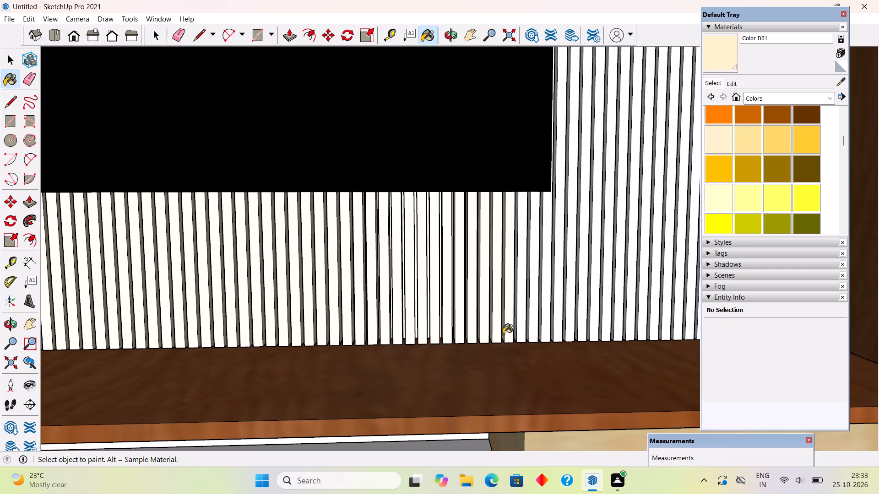
scroll(553, 328, "up", 6)
scroll(639, 323, "up", 4)
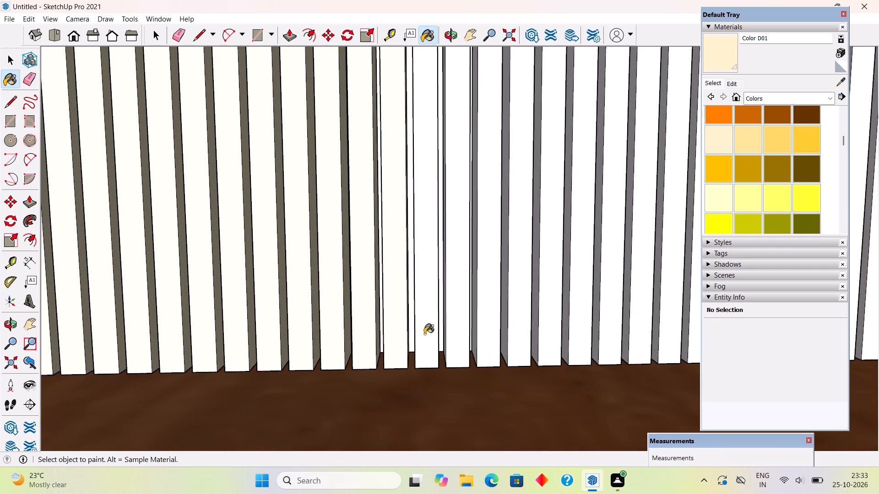
left_click(424, 334)
left_click(456, 323)
left_click(390, 336)
left_click(486, 322)
left_click(520, 321)
left_click(534, 322)
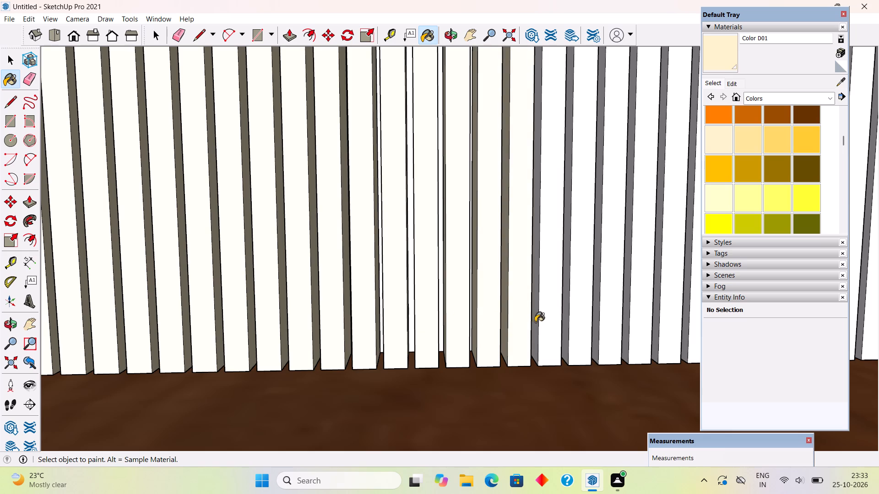
left_click(577, 332)
left_click(599, 326)
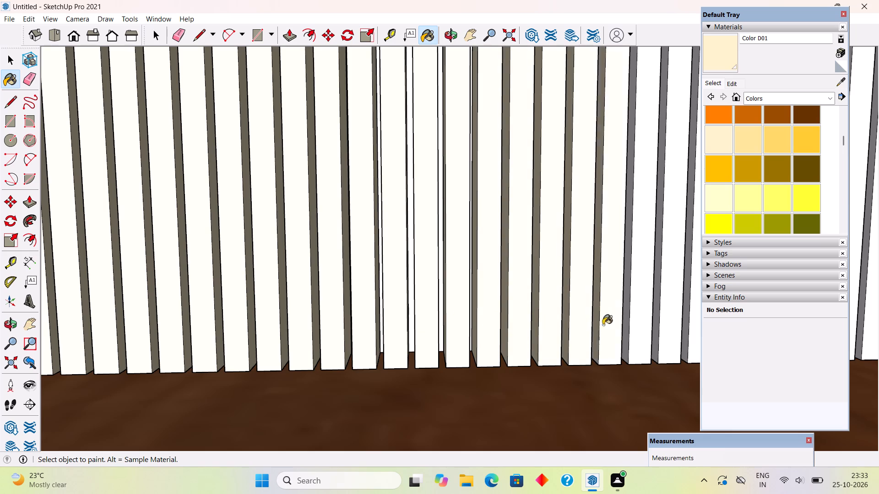
left_click(640, 322)
Fill the remaining unpainted slats between the TV's right edge and the already painted slats with Color D01.
scroll(406, 321, "down", 5)
scroll(312, 293, "down", 3)
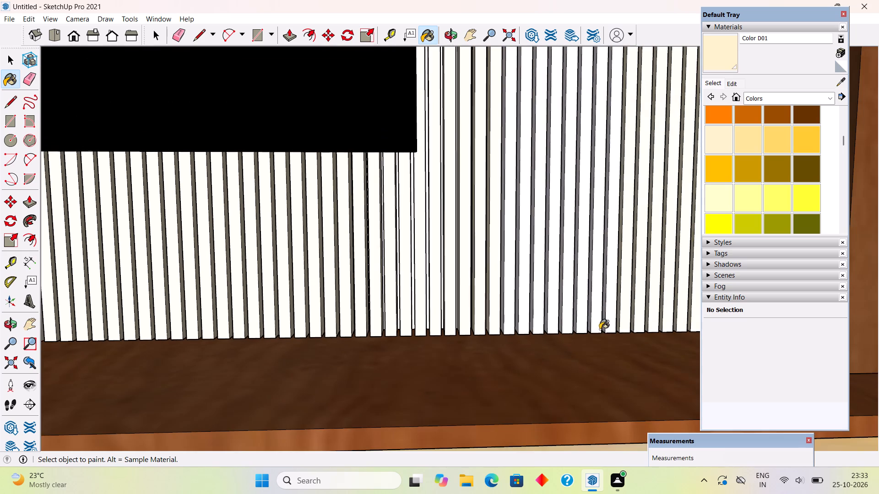
scroll(602, 329, "up", 4)
left_click(460, 314)
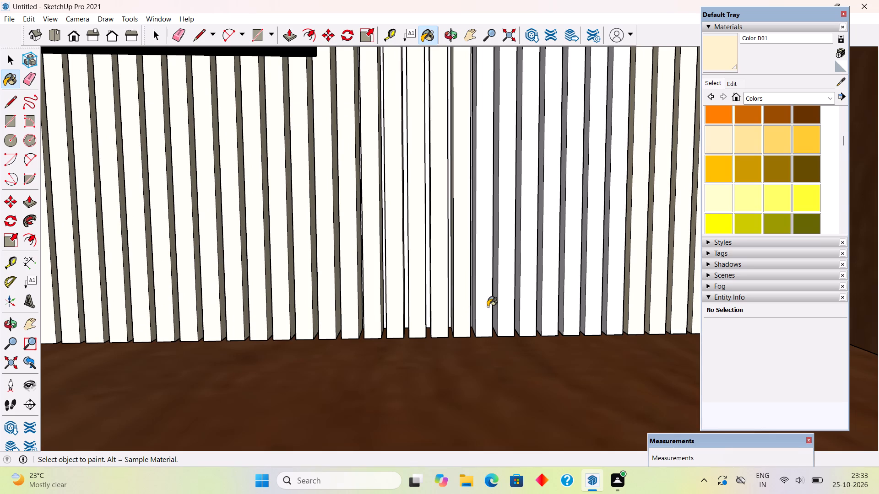
left_click(488, 306)
left_click(510, 306)
left_click(524, 306)
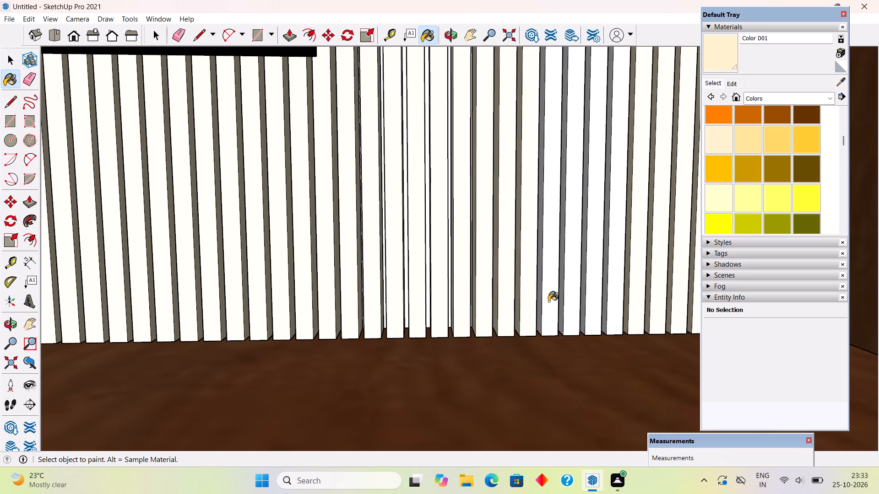
left_click(548, 301)
left_click(576, 306)
left_click(597, 305)
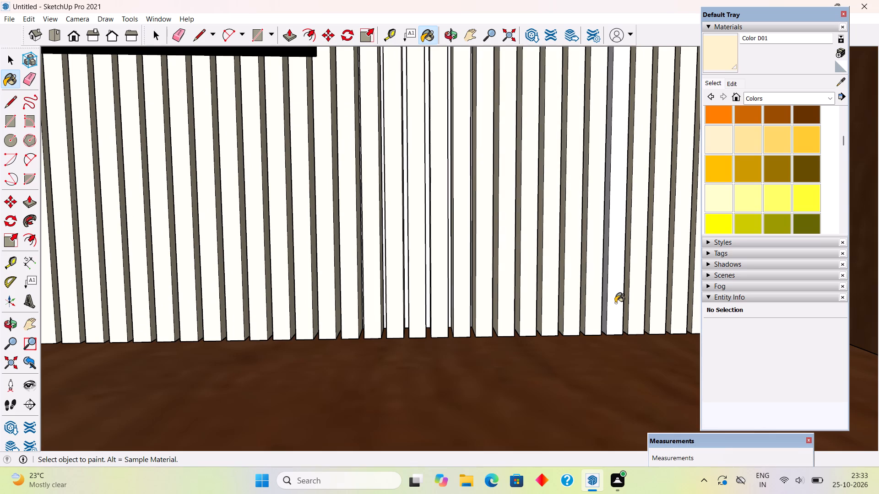
left_click(615, 303)
Examine the whole wall unit and ceiling from several angles to check the applied materials.
scroll(461, 426, "down", 5)
scroll(458, 334, "down", 15)
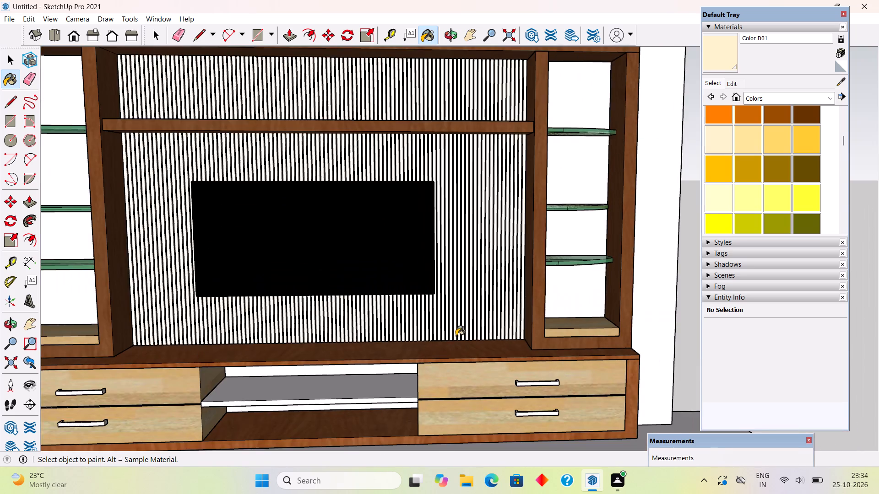
scroll(425, 342, "down", 4)
middle_click_drag(352, 340, 500, 294)
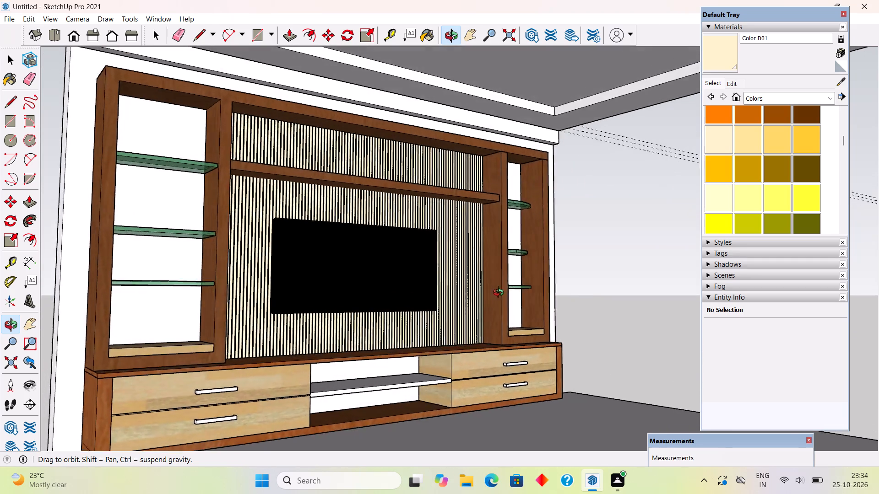
middle_click_drag(500, 294, 572, 317)
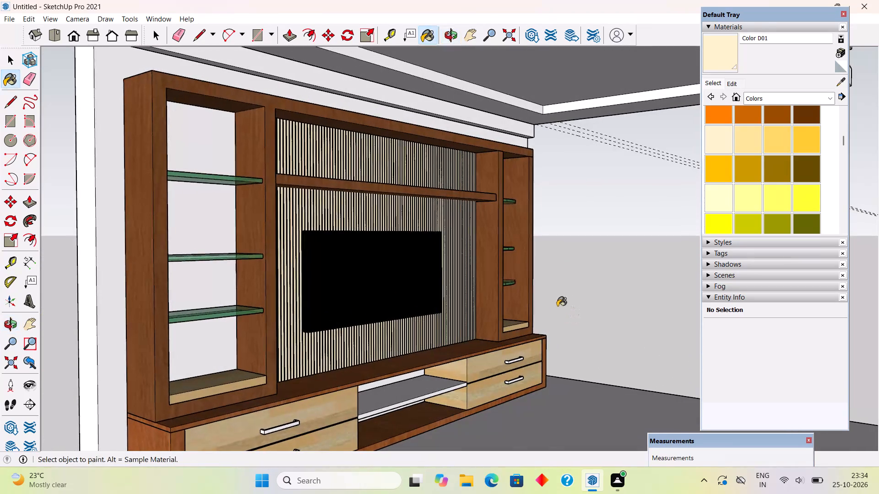
middle_click_drag(389, 328, 237, 361)
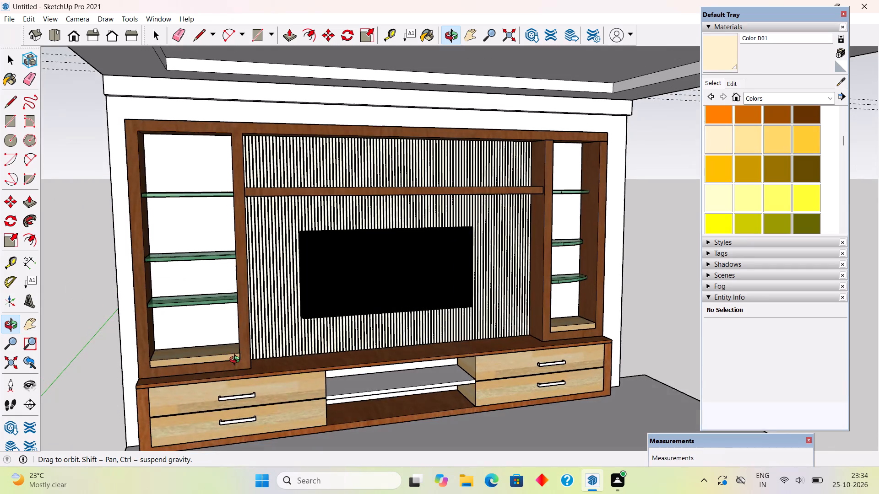
middle_click_drag(237, 361, 232, 385)
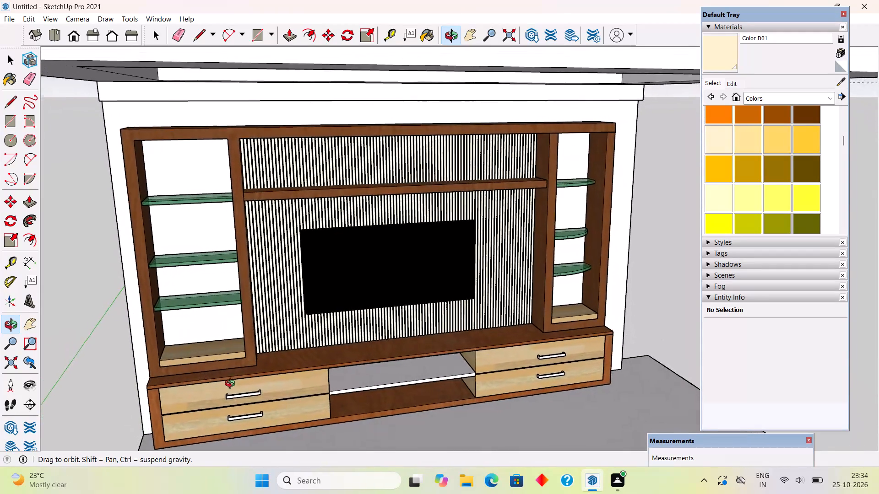
middle_click_drag(232, 385, 233, 386)
scroll(234, 386, "down", 1)
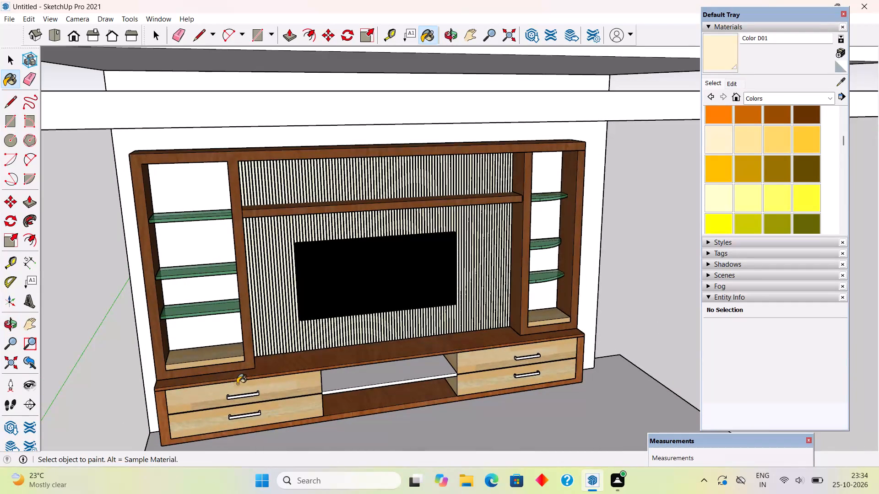
scroll(238, 384, "down", 1)
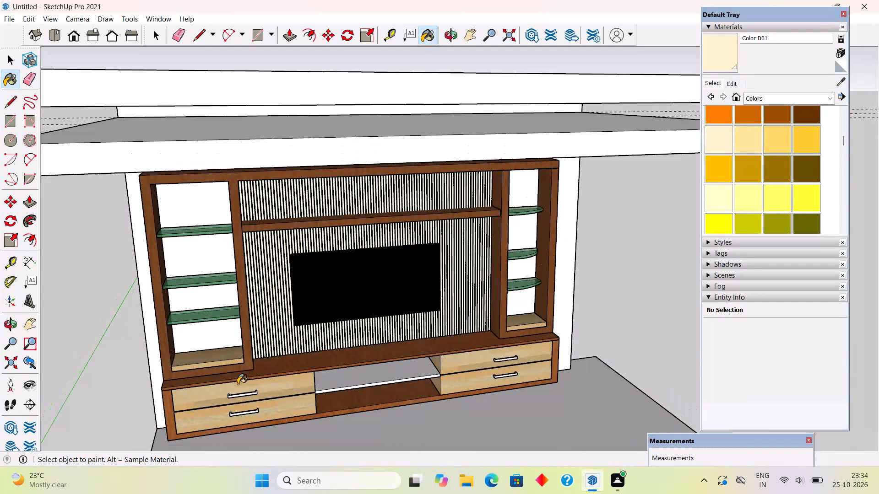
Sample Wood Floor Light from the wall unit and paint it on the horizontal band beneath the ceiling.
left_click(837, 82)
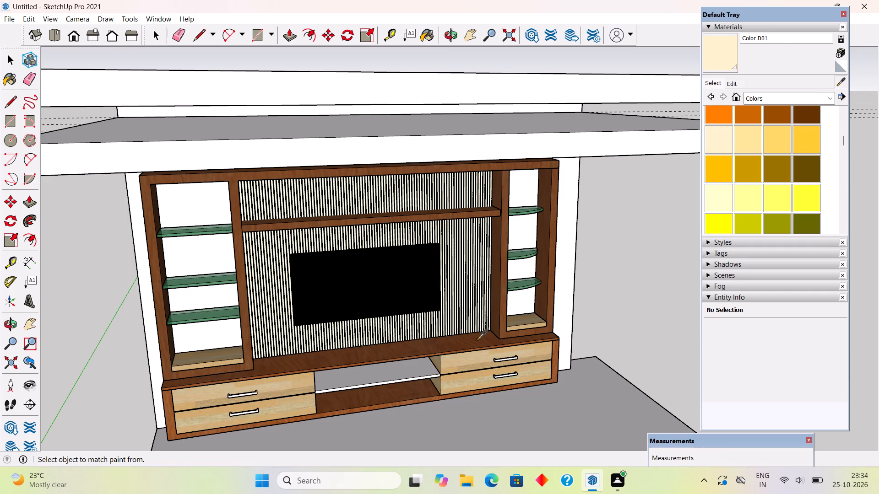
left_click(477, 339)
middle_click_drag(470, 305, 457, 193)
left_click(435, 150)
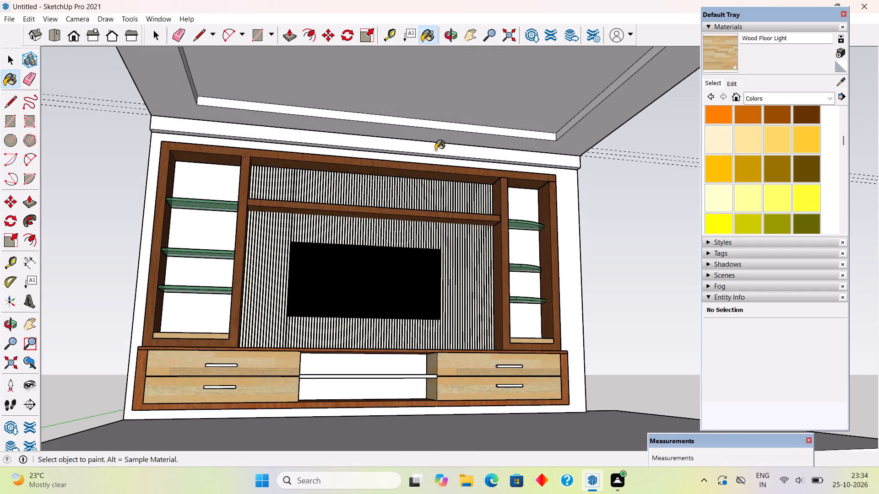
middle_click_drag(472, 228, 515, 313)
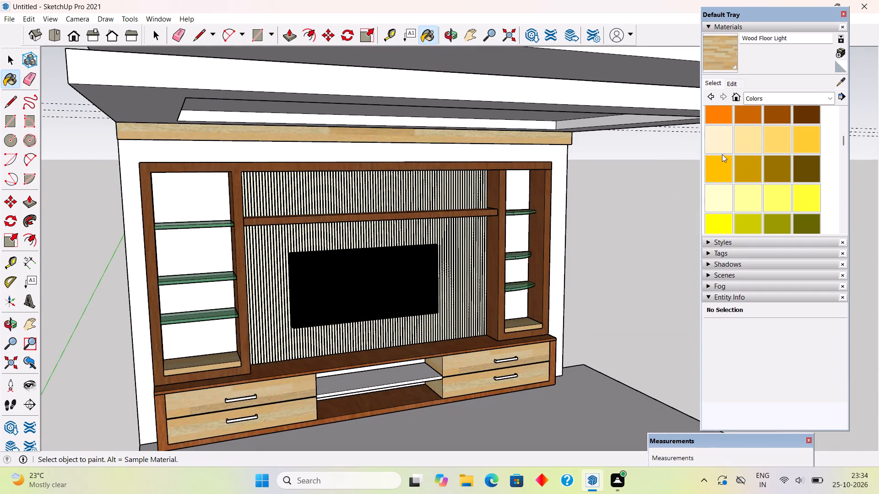
Sample Wood Cherry Original from the cabinet top and paint it on the horizontal band beneath the ceiling.
left_click(841, 78)
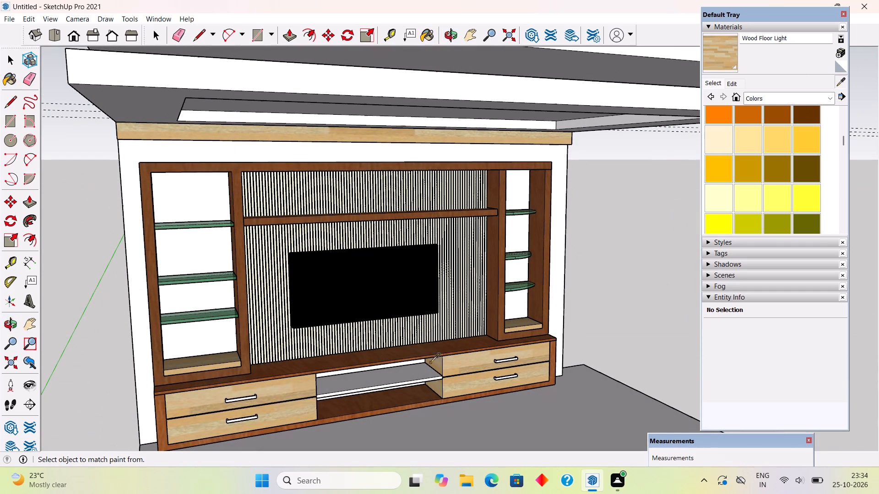
left_click(423, 348)
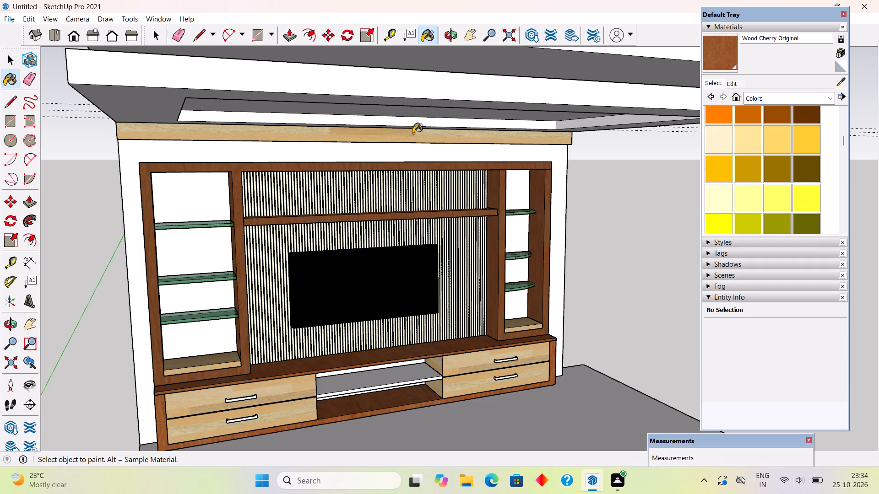
left_click(413, 133)
middle_click_drag(515, 247, 558, 227)
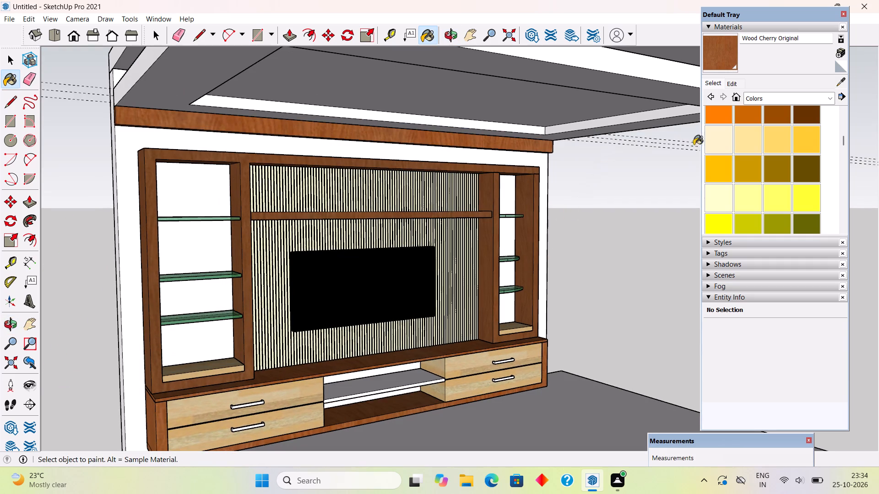
Sample Wood Veneer 01 from the unit's upper frame and paint it on the band beneath the ceiling and the open shelf between the drawers.
left_click(844, 84)
left_click(517, 164)
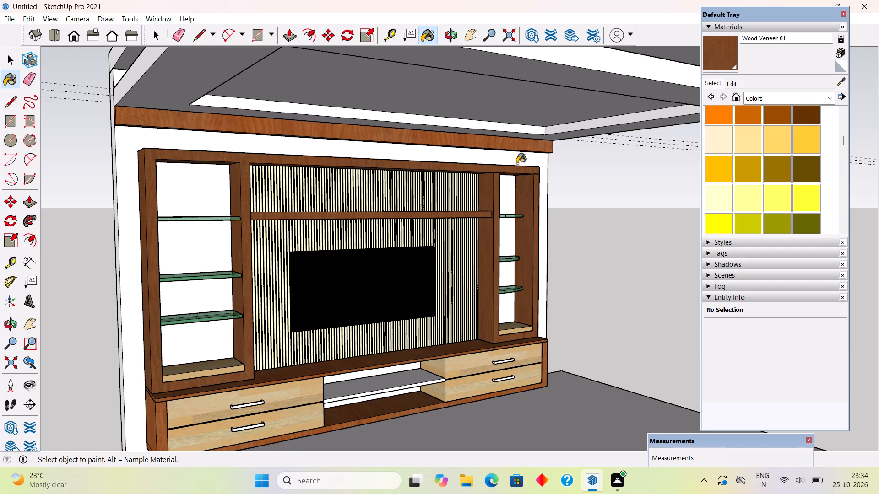
left_click(512, 143)
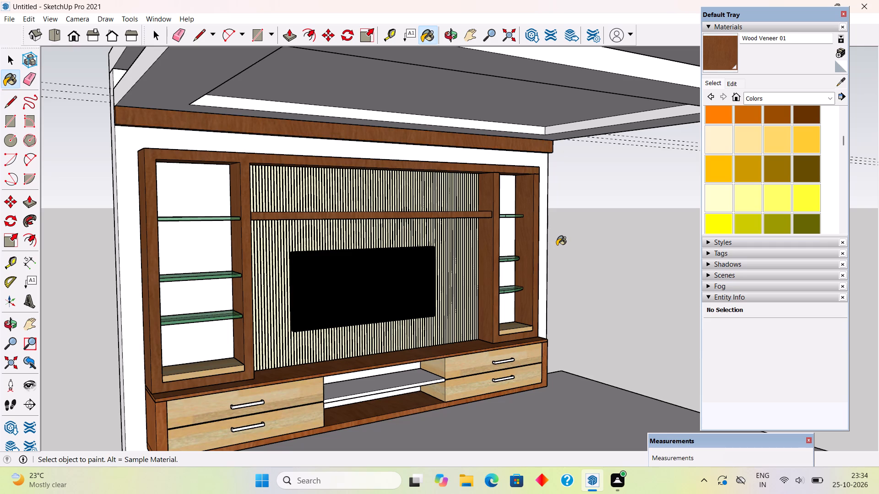
left_click(350, 392)
Paint the whole ceiling group with Color E01.
middle_click_drag(369, 424, 317, 419)
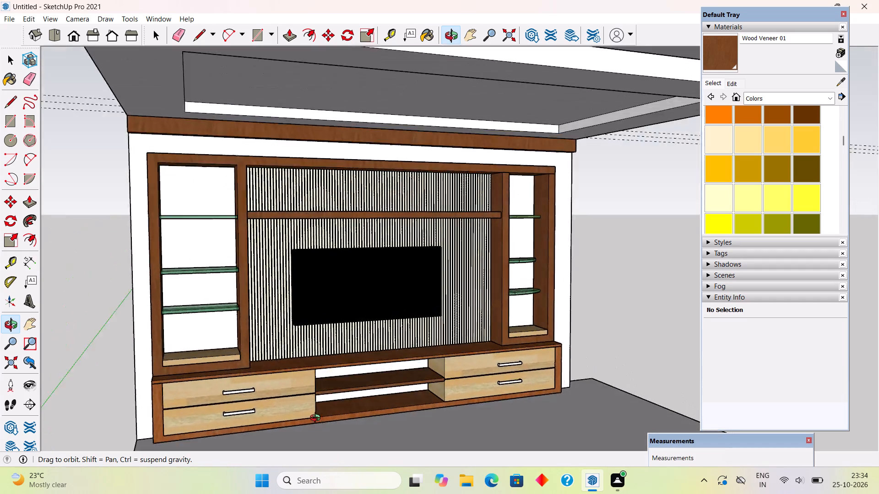
middle_click_drag(317, 419, 279, 403)
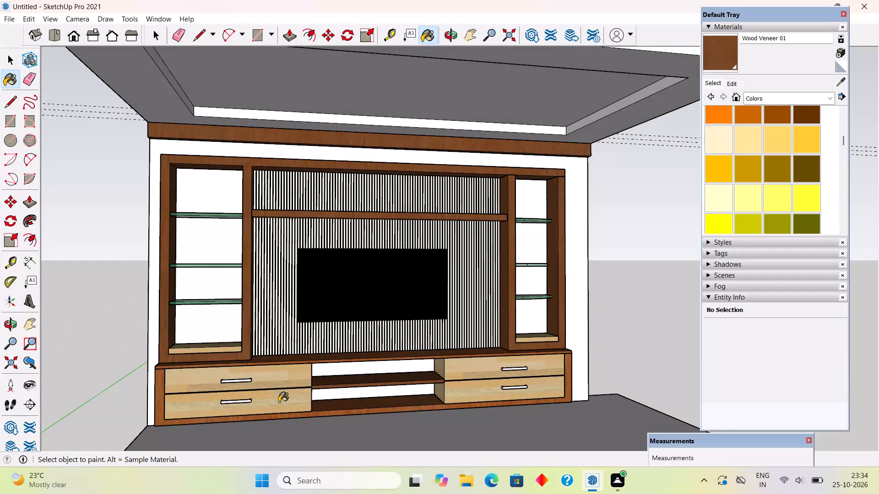
left_click(718, 202)
left_click(592, 122)
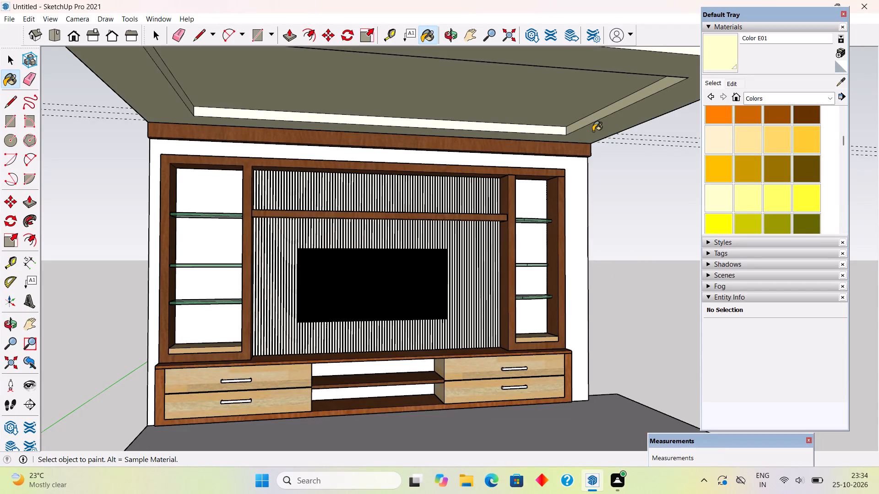
Inside the ceiling group, paint the large recessed central face with Color M00 and leave the group.
middle_click_drag(552, 109, 591, 98)
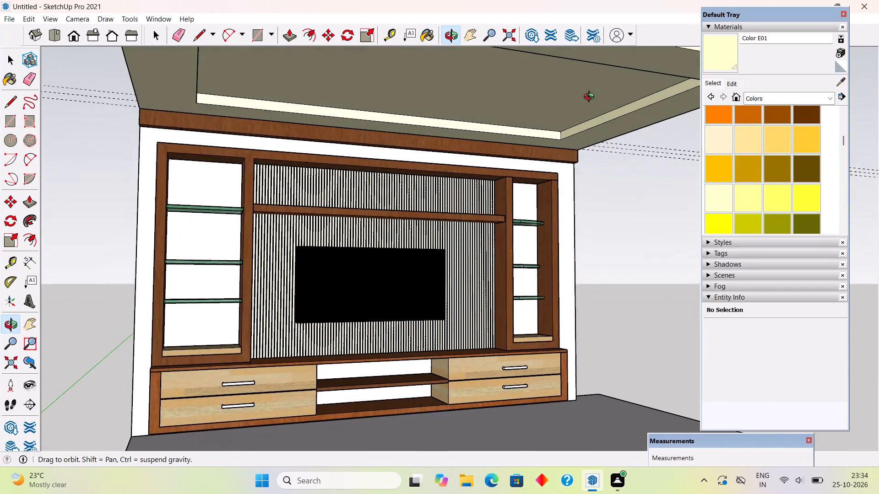
middle_click_drag(591, 98, 584, 100)
triple_click(581, 78)
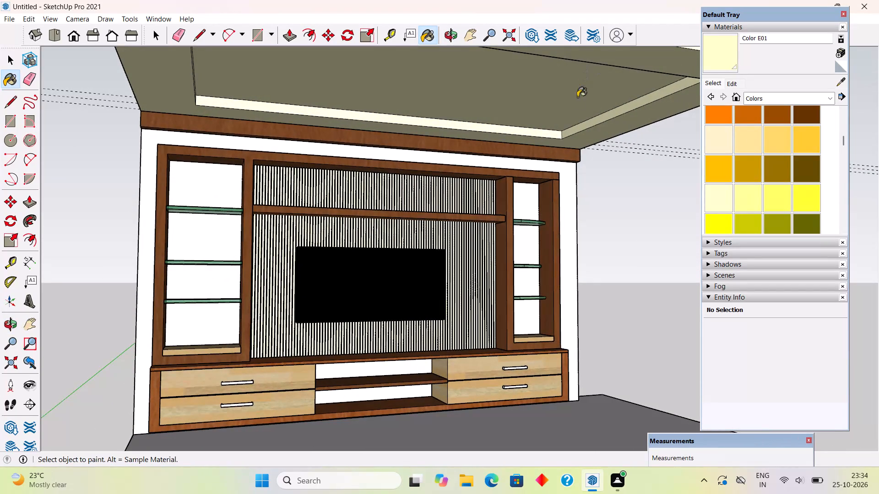
key("space")
left_click(571, 118)
triple_click(571, 118)
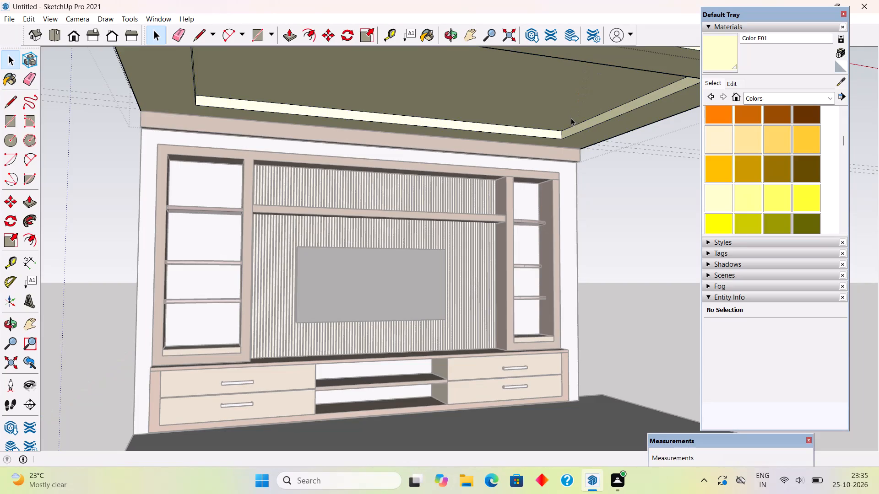
left_click(568, 101)
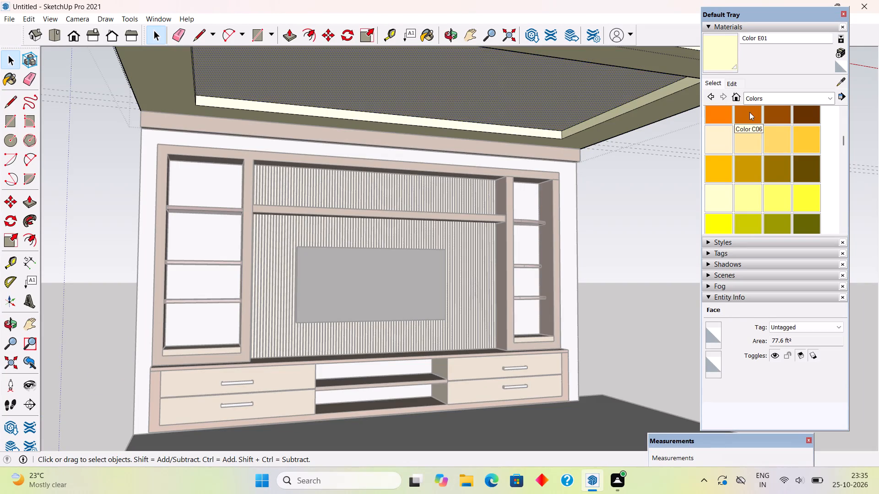
scroll(751, 170, "up", 10)
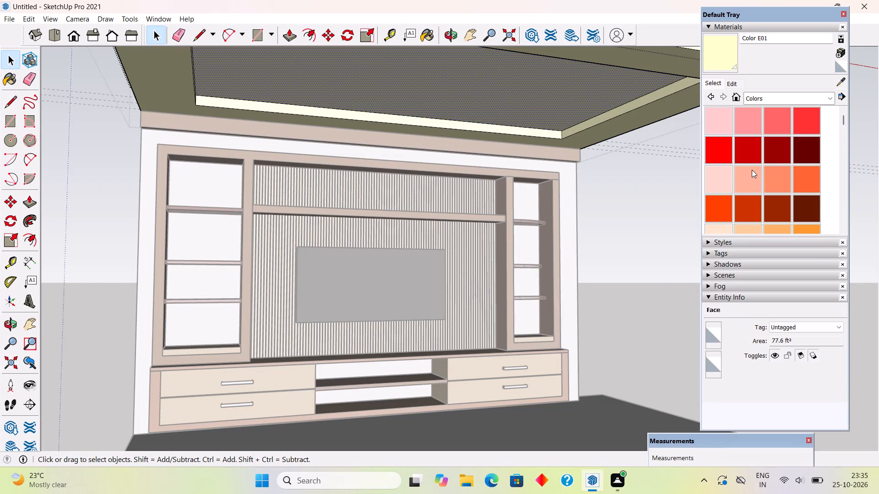
scroll(752, 170, "up", 4)
scroll(772, 169, "down", 6)
scroll(772, 169, "up", 1)
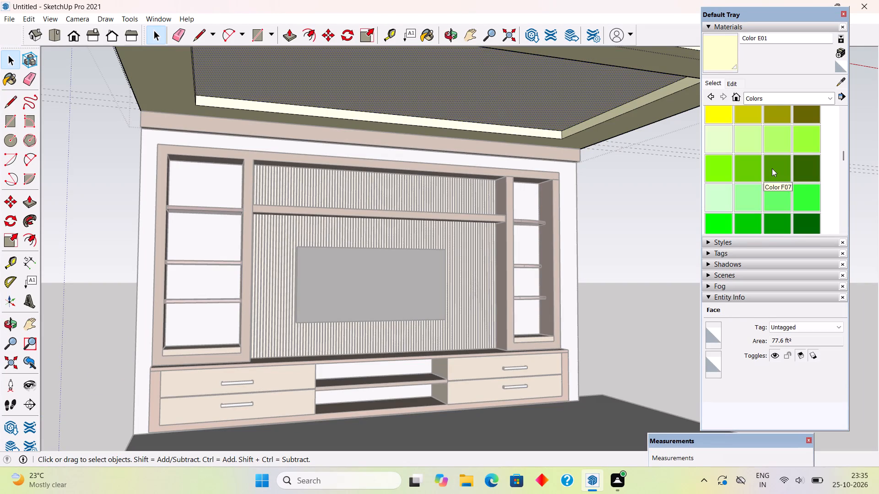
scroll(772, 168, "up", 14)
scroll(773, 167, "down", 7)
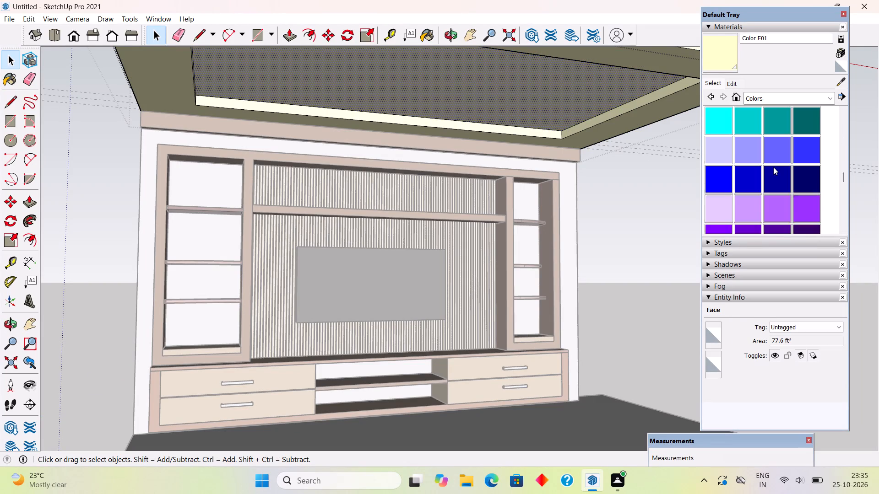
scroll(773, 167, "down", 4)
left_click(725, 214)
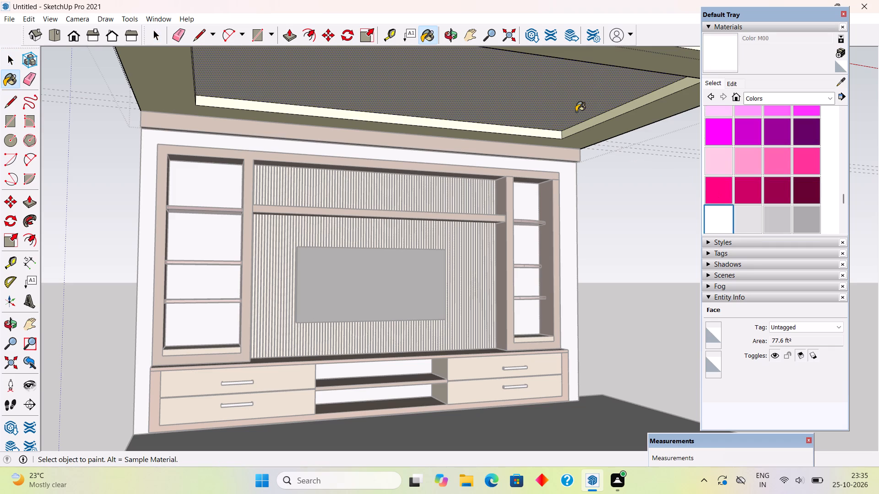
left_click(575, 108)
key("space")
left_click(625, 190)
Paint the wall behind the TV unit with Color E01.
scroll(625, 191, "down", 6)
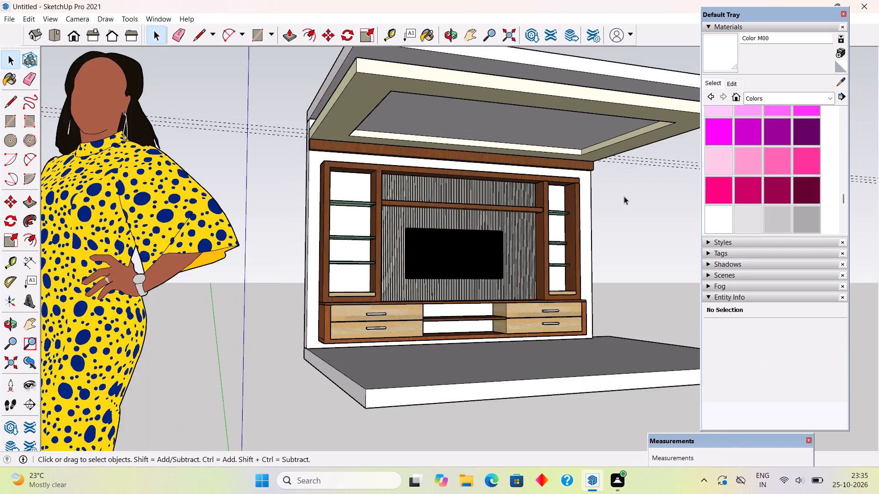
middle_click_drag(613, 172, 620, 172)
scroll(620, 172, "up", 2)
scroll(569, 199, "up", 1)
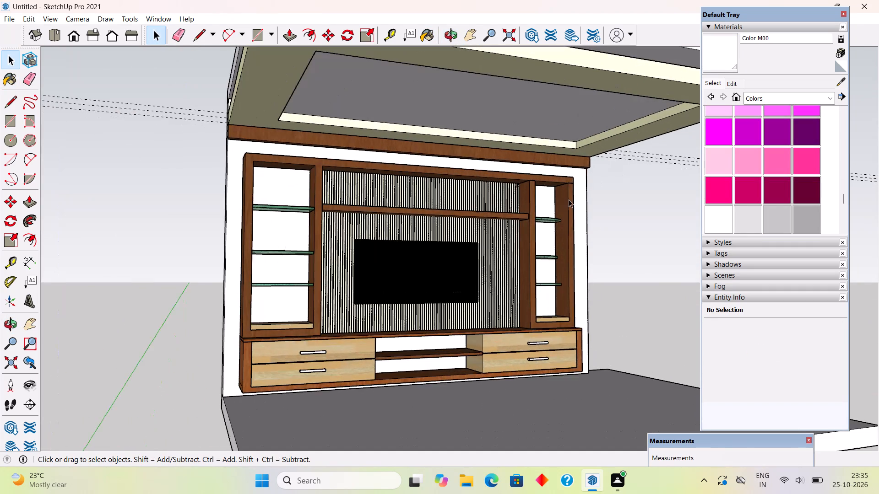
scroll(569, 199, "up", 2)
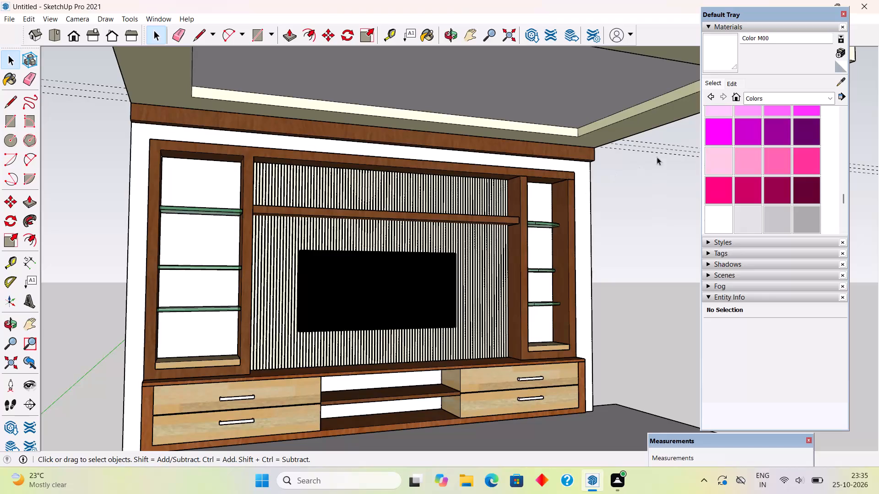
scroll(718, 139, "down", 2)
scroll(723, 142, "up", 10)
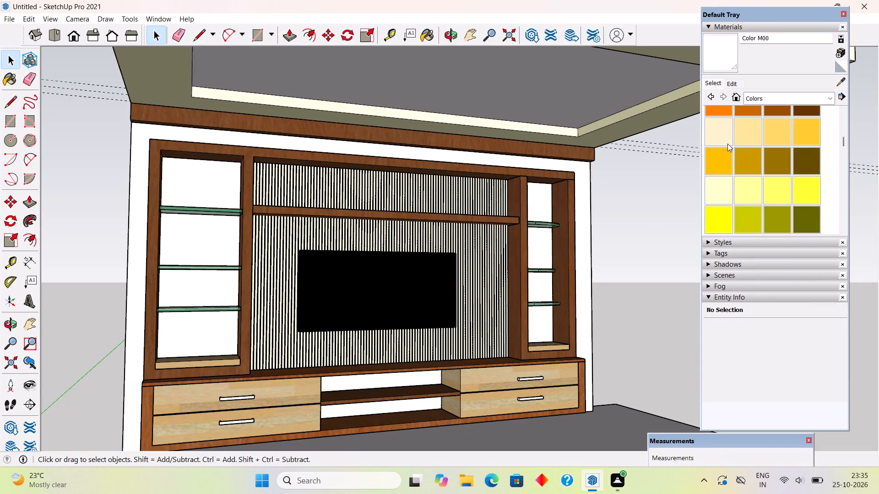
scroll(727, 144, "down", 1)
scroll(727, 144, "up", 1)
left_click(711, 193)
left_click(424, 155)
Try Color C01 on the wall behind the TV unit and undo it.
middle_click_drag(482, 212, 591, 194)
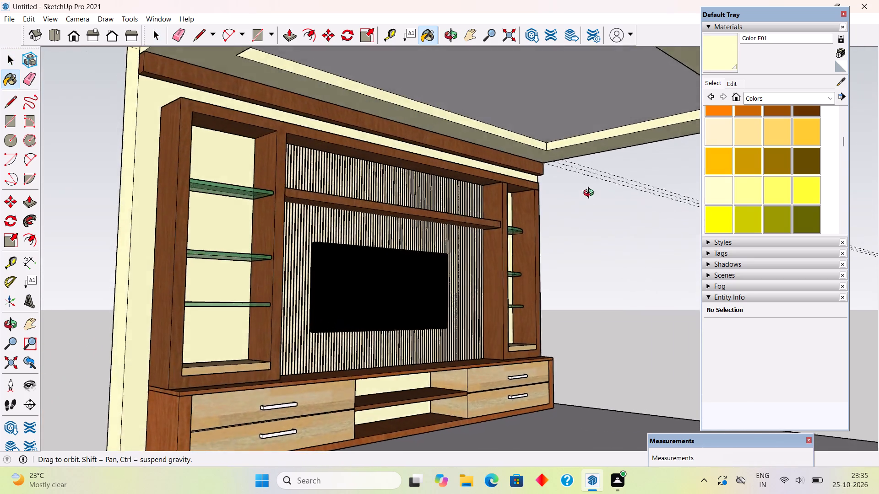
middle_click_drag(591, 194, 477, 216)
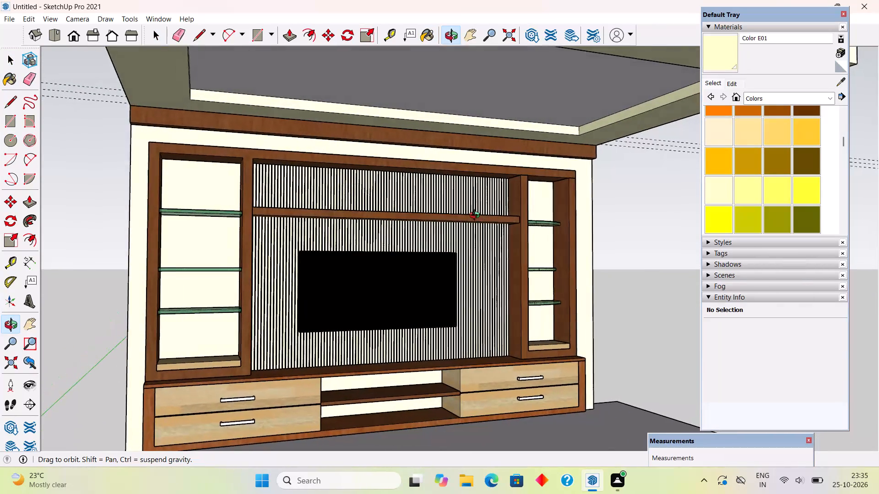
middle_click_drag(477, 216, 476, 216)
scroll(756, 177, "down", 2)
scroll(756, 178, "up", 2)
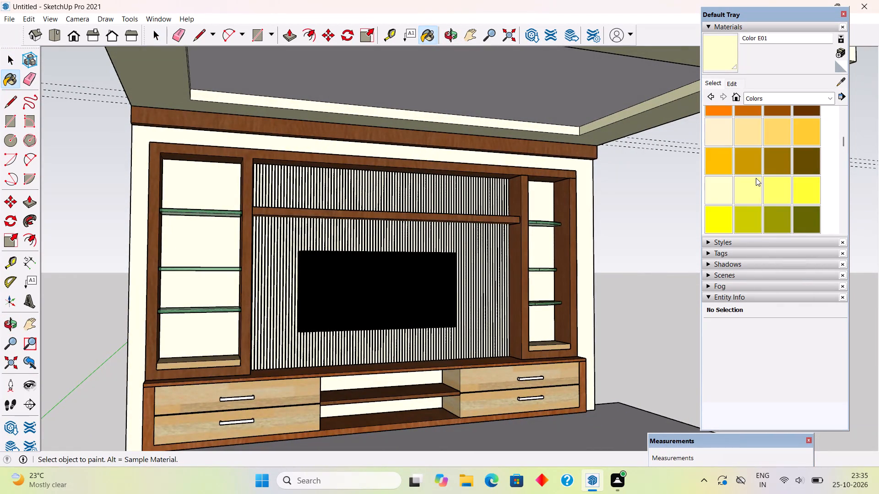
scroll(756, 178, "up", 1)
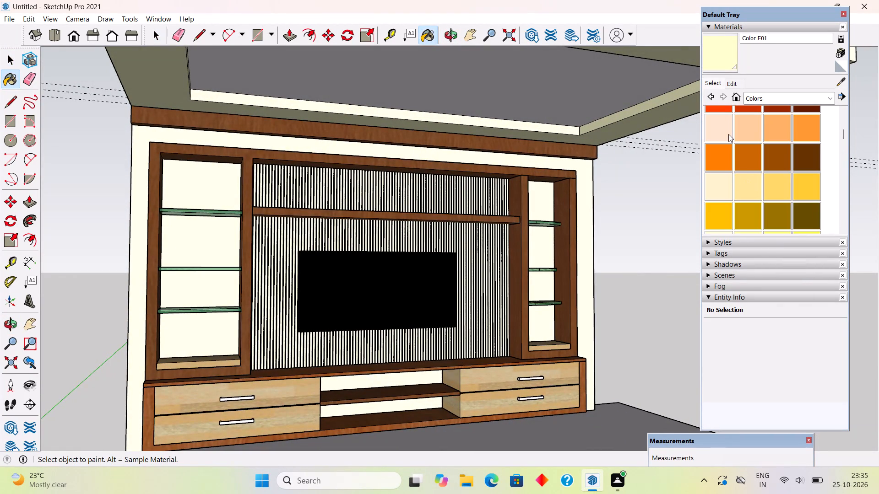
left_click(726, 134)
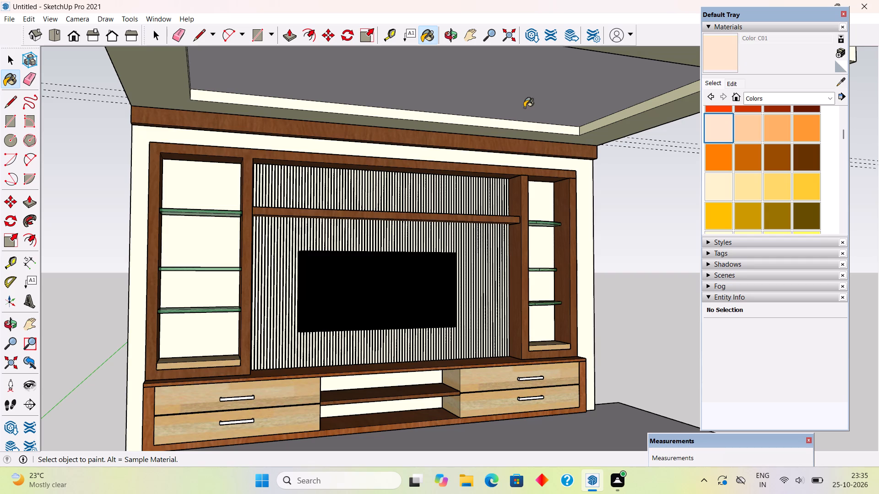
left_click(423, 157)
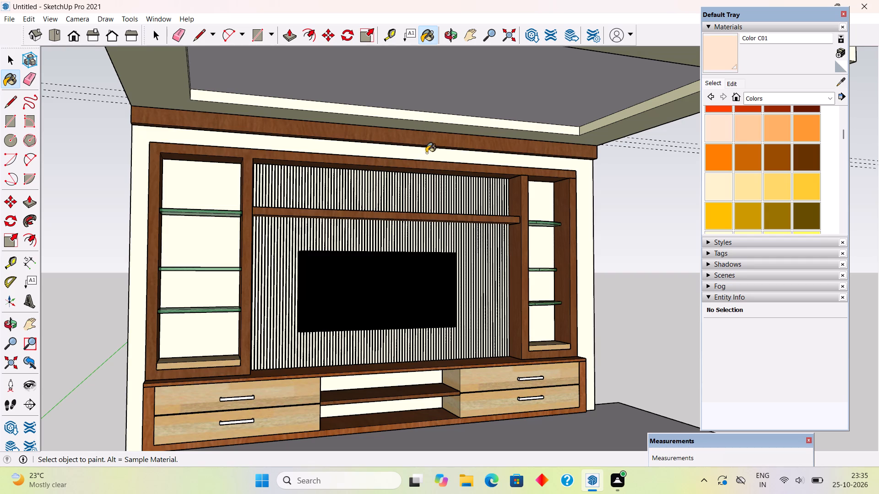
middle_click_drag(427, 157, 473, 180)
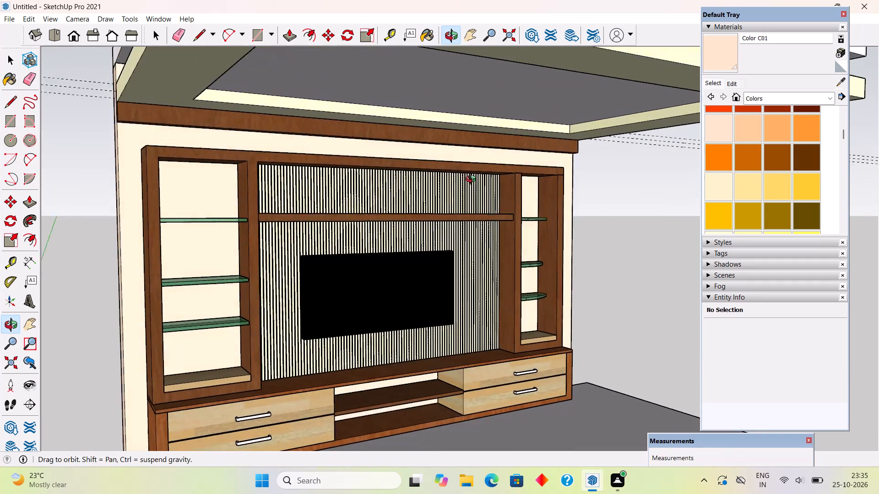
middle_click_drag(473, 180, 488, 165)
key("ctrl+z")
Examine the wall unit, back wall and ceiling from several angles to check the applied colours.
middle_click_drag(474, 204, 443, 236)
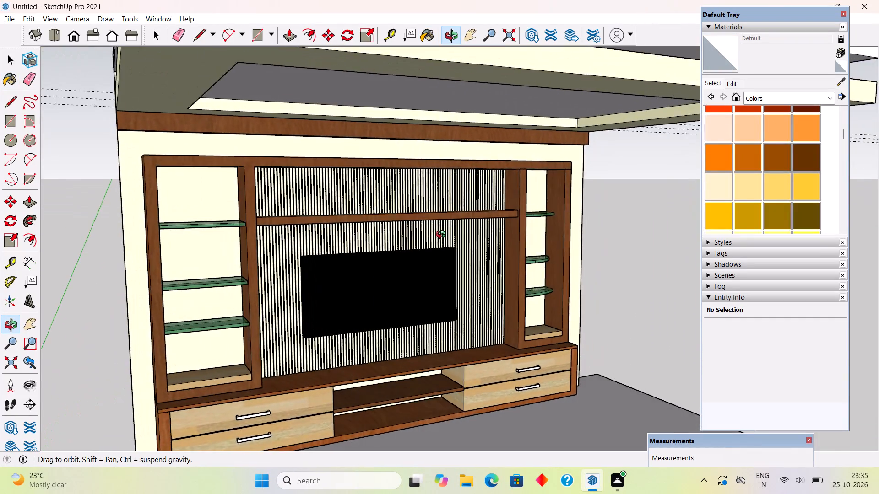
middle_click_drag(443, 236, 404, 232)
scroll(404, 227, "down", 2)
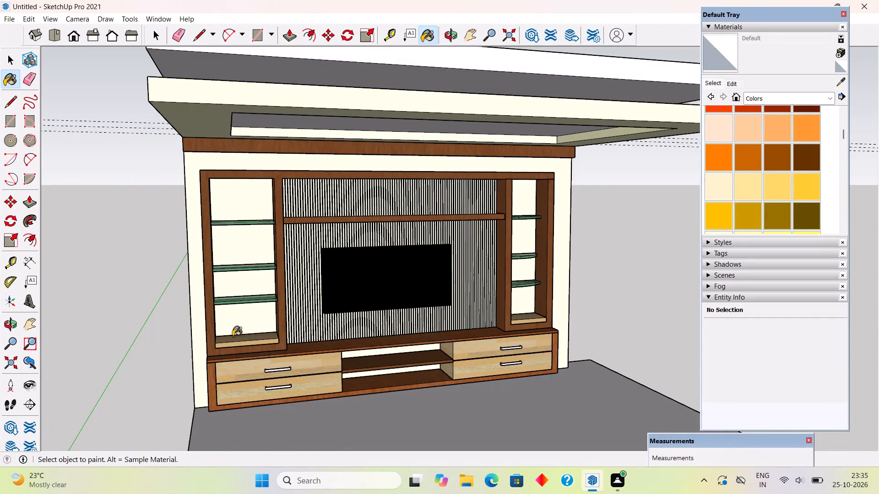
scroll(145, 355, "up", 6)
middle_click_drag(145, 291, 85, 269)
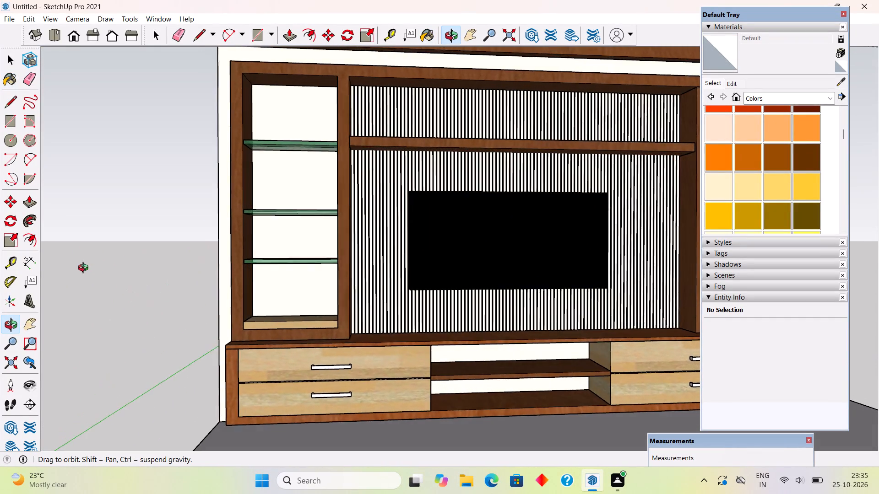
middle_click_drag(85, 269, 174, 279)
scroll(174, 279, "down", 4)
scroll(128, 254, "down", 2)
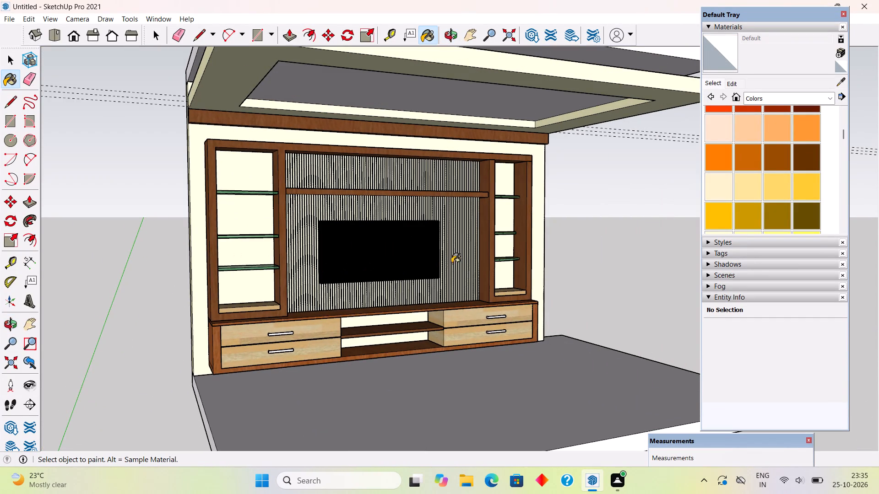
scroll(503, 232, "up", 2)
middle_click_drag(204, 300, 209, 269)
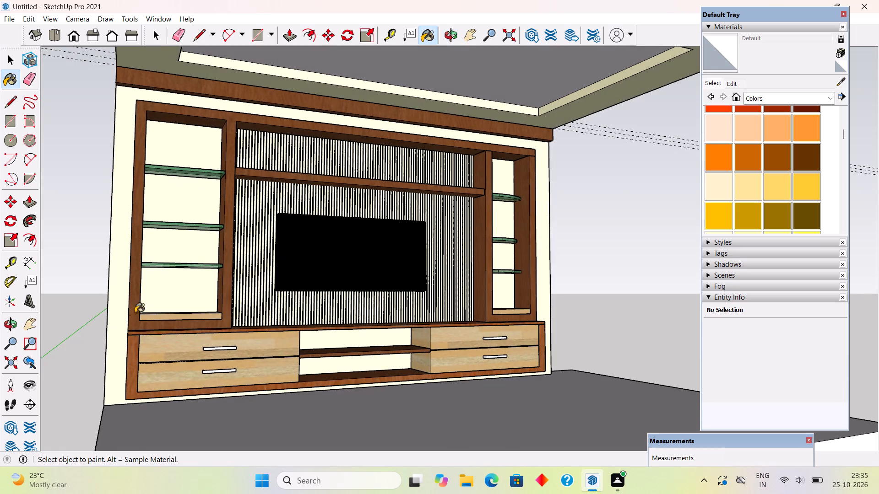
scroll(102, 305, "up", 1)
scroll(102, 304, "down", 1)
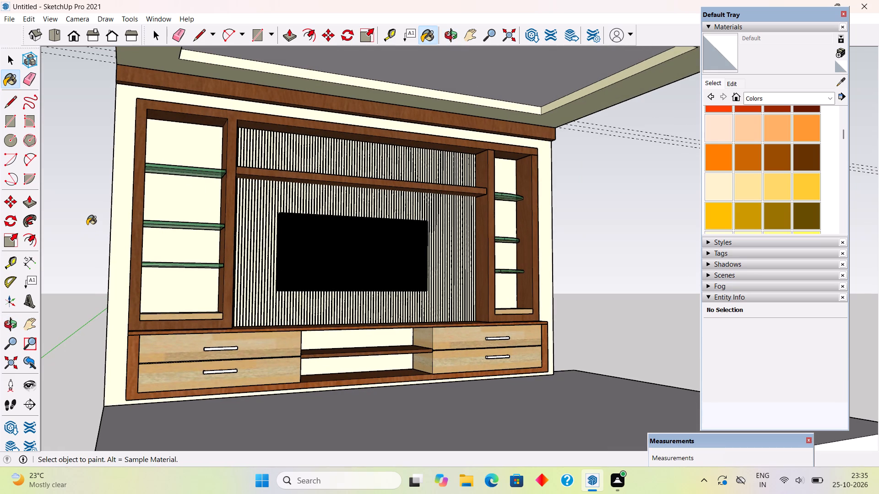
middle_click_drag(87, 223, 46, 228)
scroll(42, 234, "down", 2)
scroll(52, 144, "up", 4)
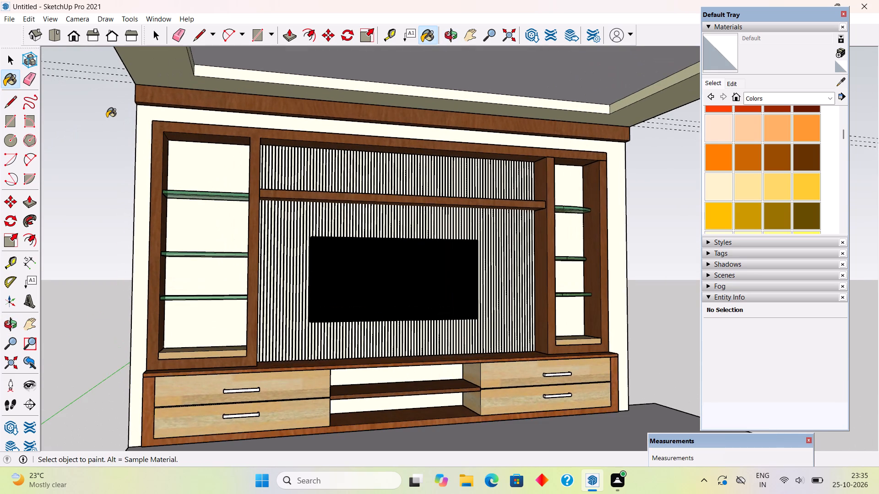
Paint the four drawer handles of the TV unit with Metal Aluminum Anodized from the Metal materials.
scroll(114, 134, "down", 2)
middle_click_drag(113, 141, 134, 162)
scroll(92, 152, "up", 1)
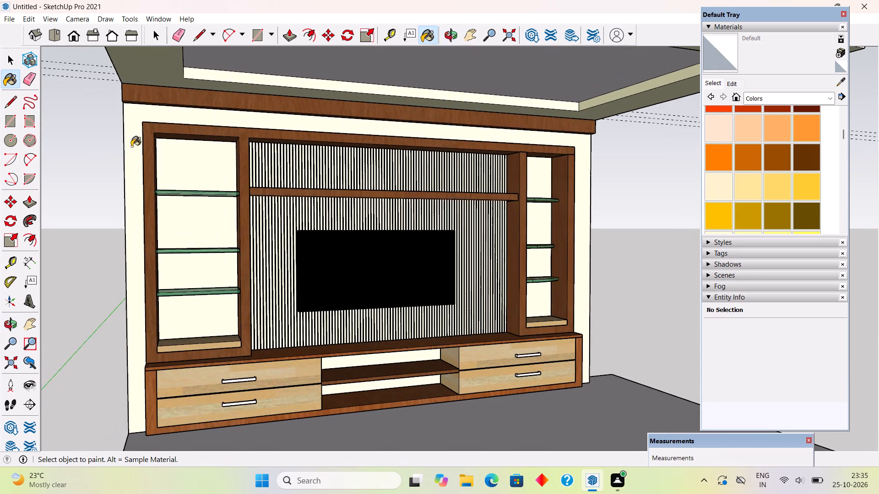
left_click(788, 98)
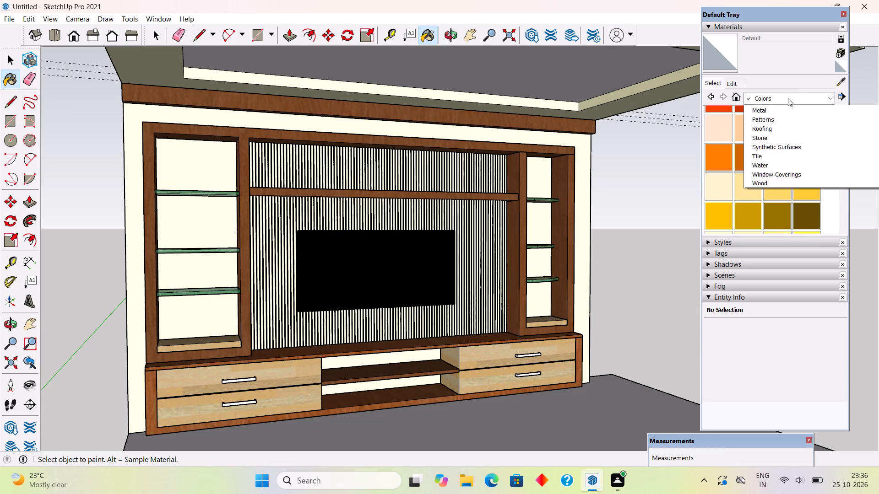
left_click(771, 172)
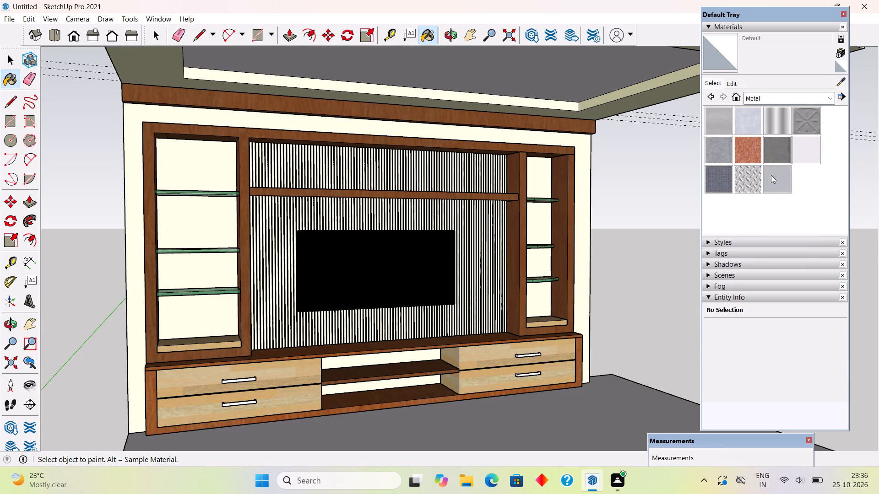
scroll(774, 206, "down", 1)
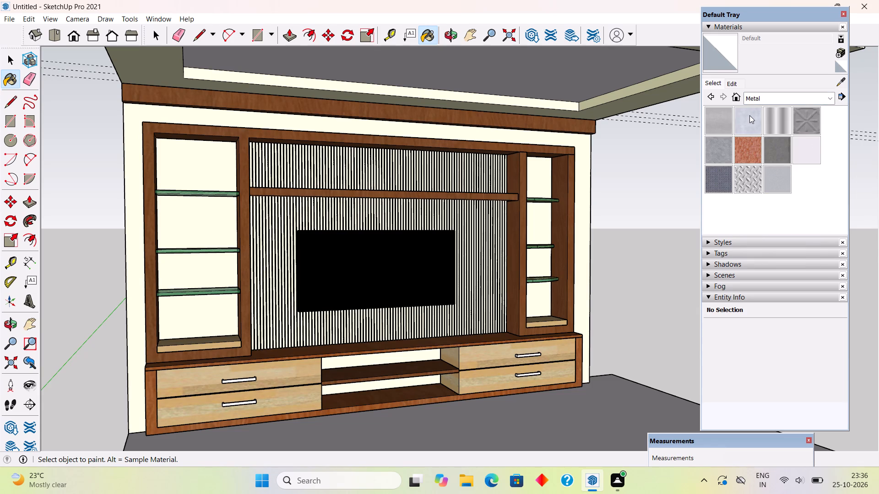
left_click(749, 115)
scroll(542, 367, "up", 4)
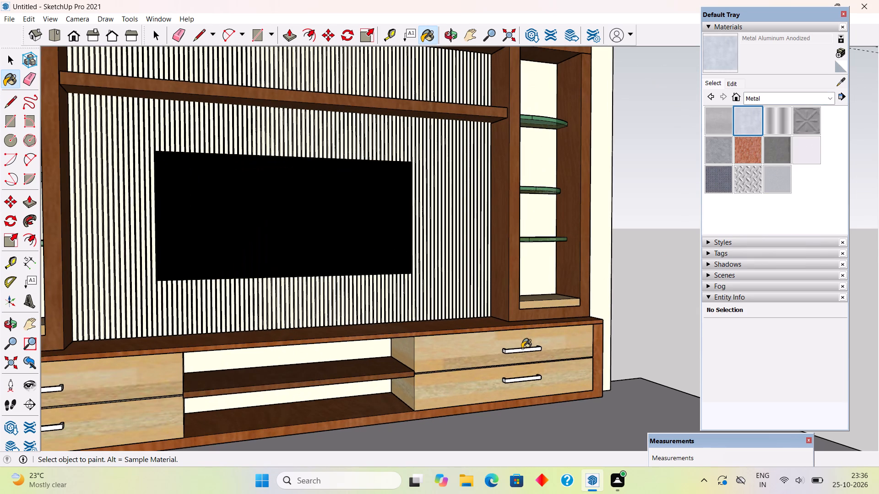
left_click(522, 349)
left_click(519, 381)
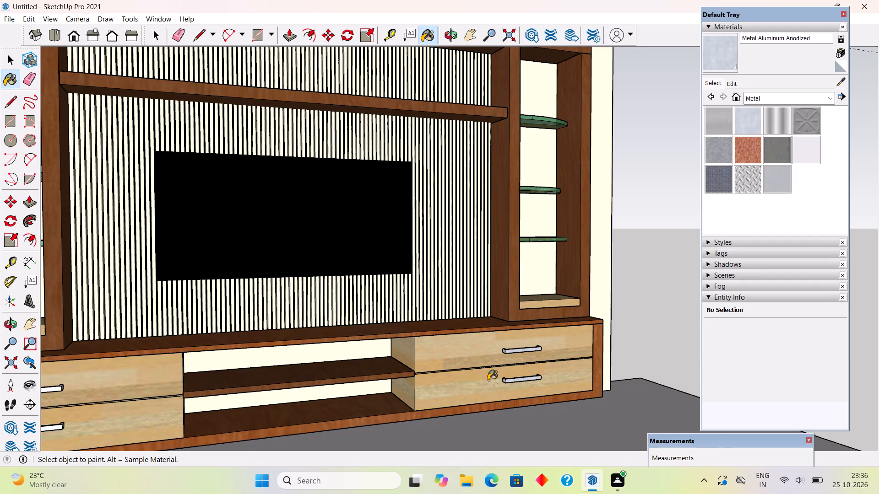
scroll(454, 268, "down", 4)
scroll(165, 336, "up", 6)
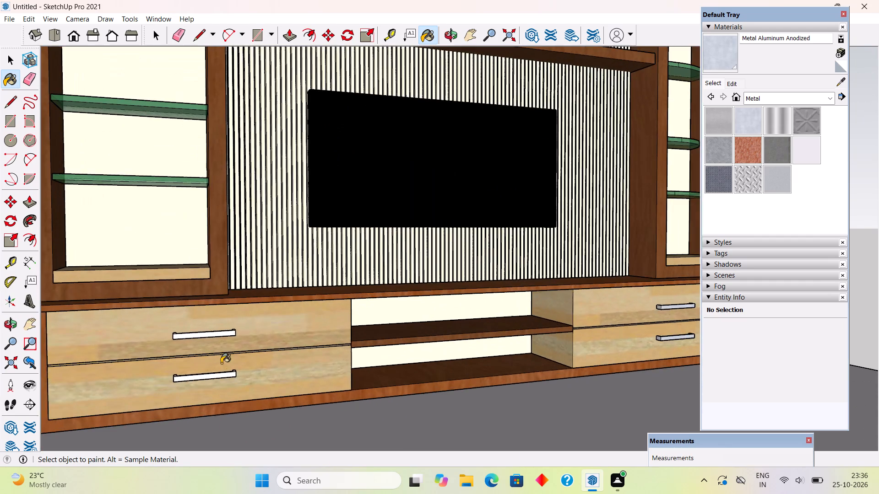
scroll(222, 355, "up", 2)
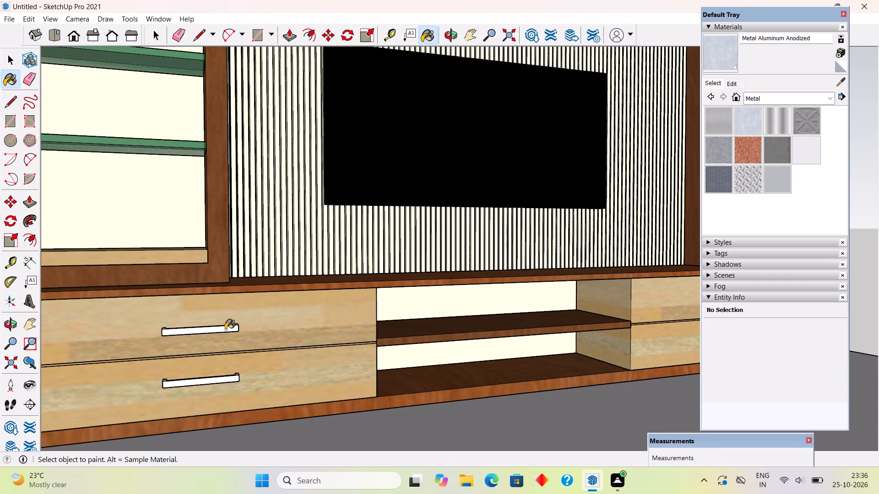
left_click(225, 329)
left_click(222, 378)
Examine the painted drawer handles, open middle shelves and the whole wall unit from close up and from a distance.
scroll(336, 350, "up", 4)
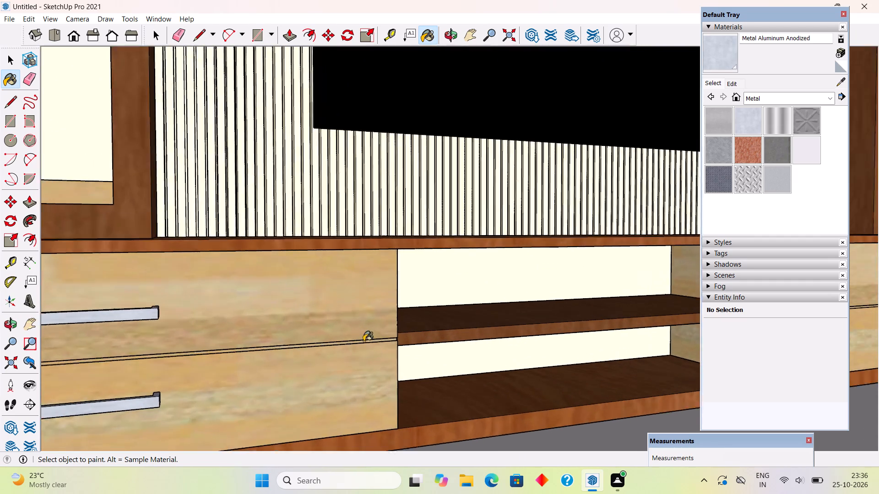
scroll(364, 341, "up", 2)
scroll(400, 339, "up", 8)
middle_click_drag(391, 333, 253, 315)
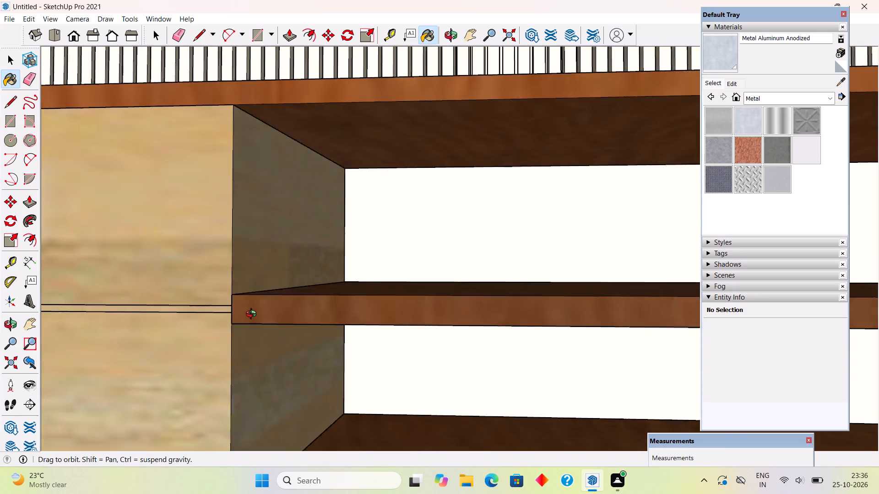
middle_click_drag(253, 315, 325, 336)
scroll(321, 331, "down", 3)
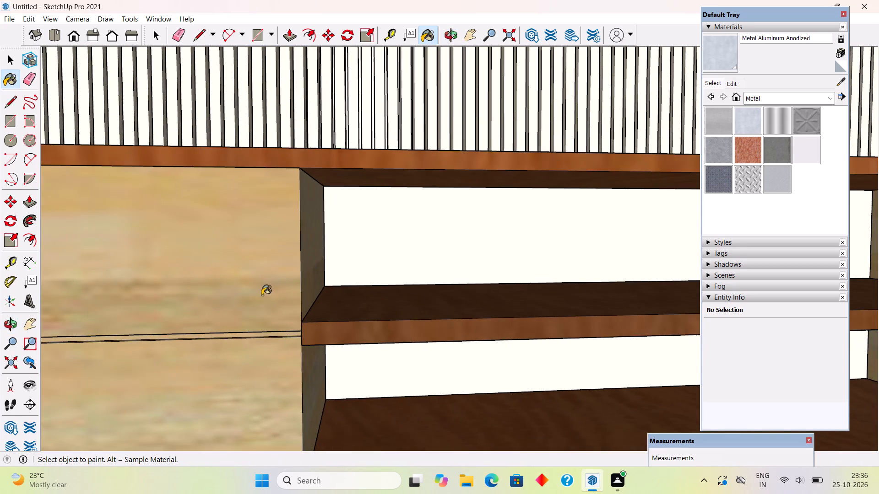
scroll(210, 266, "down", 6)
scroll(256, 267, "down", 14)
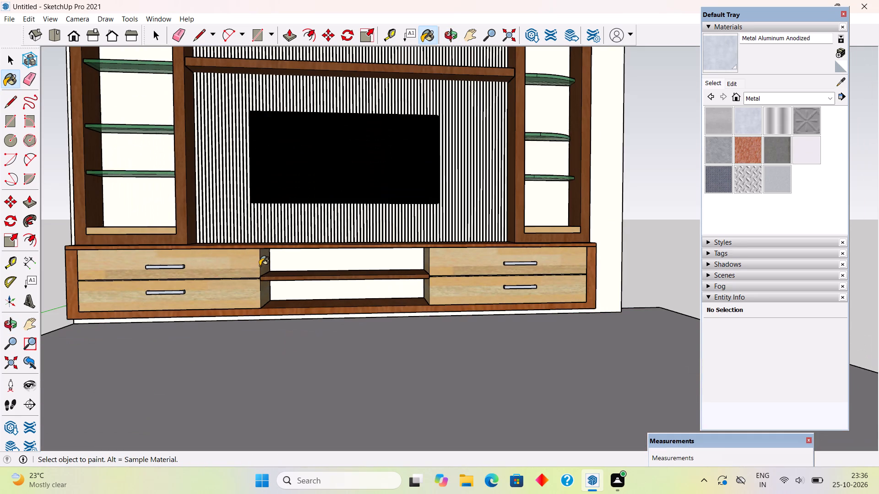
key("space")
scroll(268, 268, "down", 10)
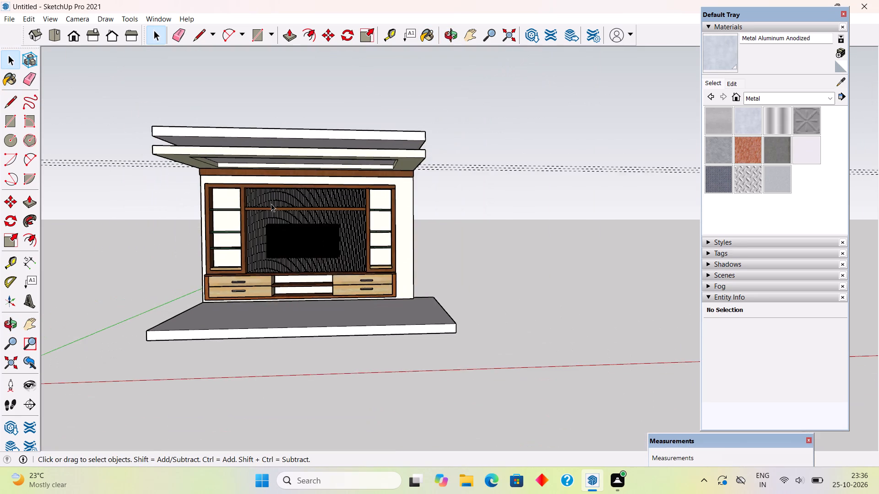
scroll(271, 201, "up", 5)
scroll(197, 233, "up", 1)
scroll(144, 310, "up", 2)
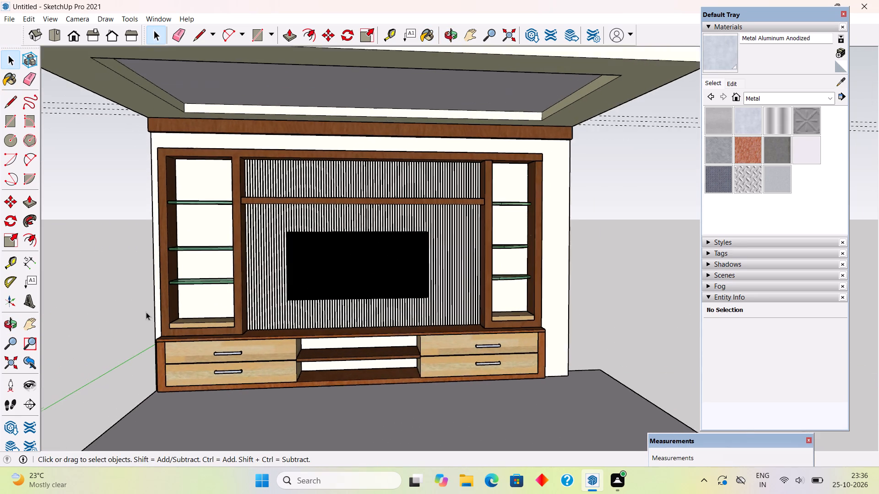
scroll(146, 312, "up", 2)
scroll(173, 345, "up", 1)
middle_click_drag(180, 326, 232, 310)
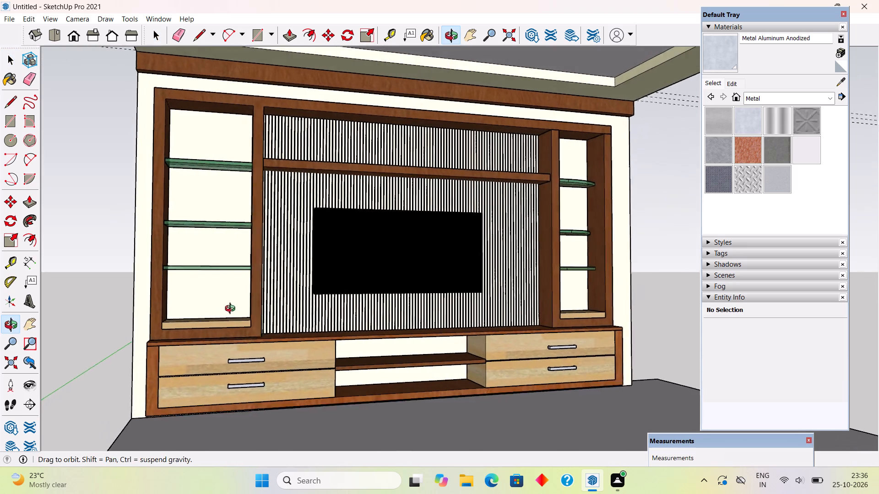
middle_click_drag(232, 310, 238, 322)
scroll(235, 315, "down", 4)
scroll(370, 151, "up", 6)
Inside the ceiling group, draw a circle of about 4 13/16" radius on the lower ceiling border between the wood cornice and the recess.
middle_click_drag(364, 129, 535, 80)
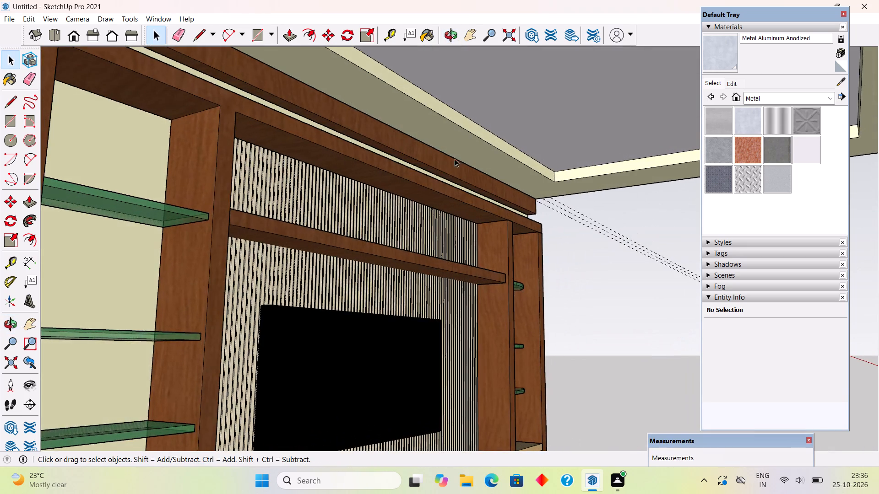
scroll(449, 158, "up", 3)
middle_click_drag(457, 141, 510, 148)
scroll(488, 164, "up", 1)
triple_click(482, 153)
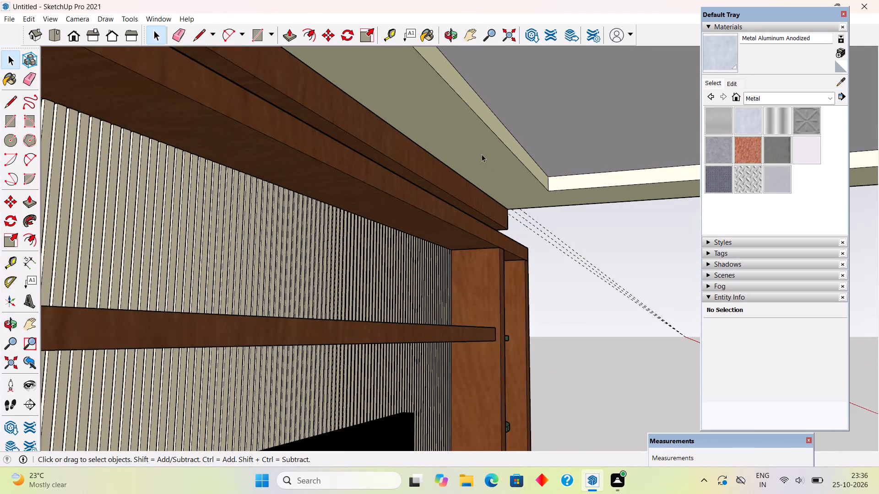
left_click(482, 154)
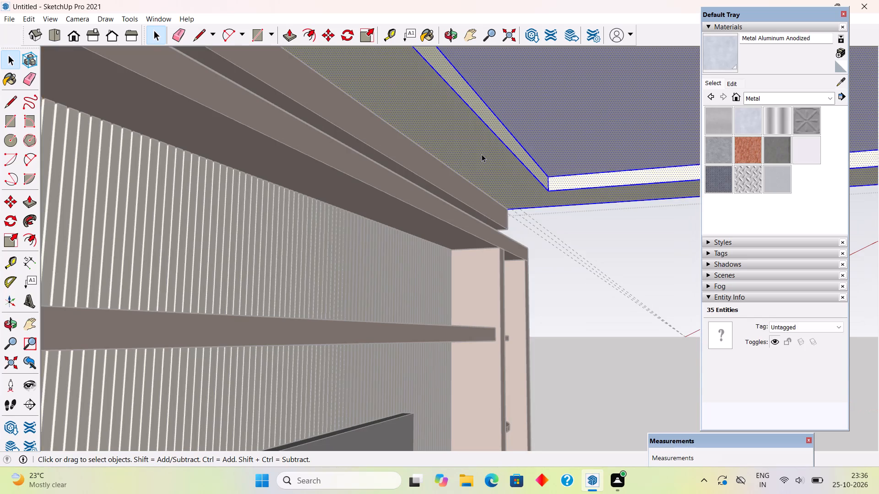
key("c")
left_click(475, 145)
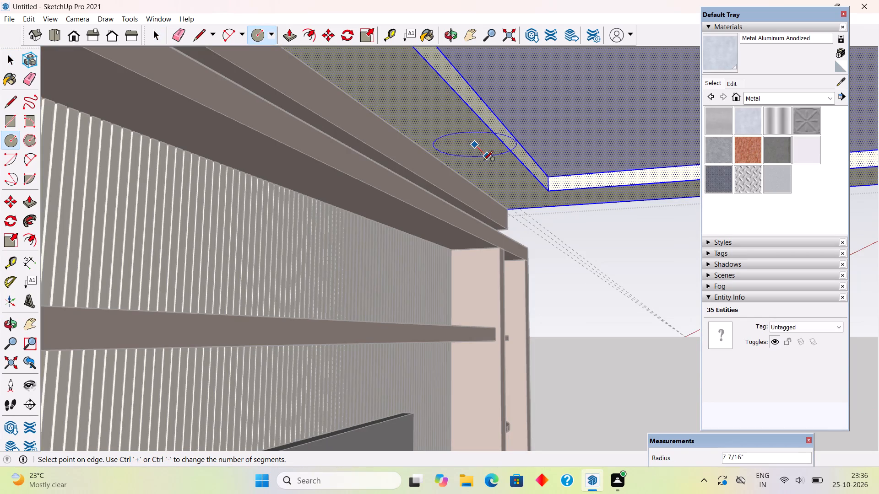
scroll(469, 160, "up", 3)
key("c")
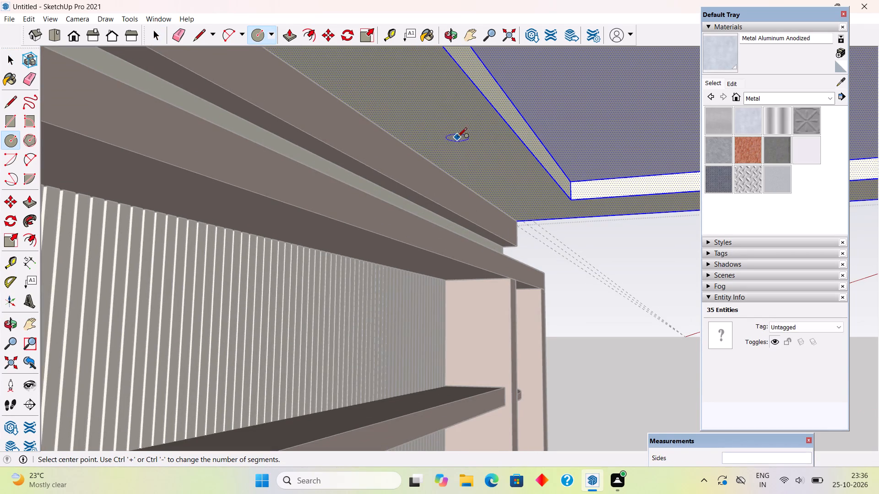
left_click(458, 136)
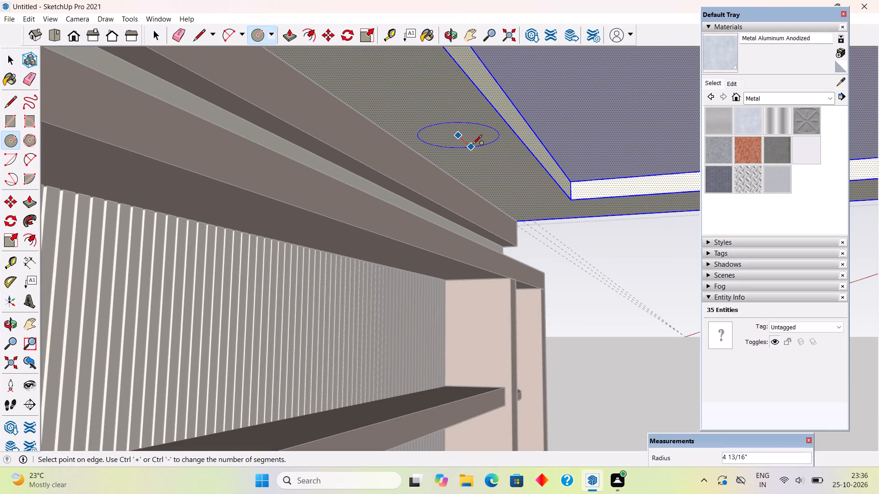
left_click(472, 145)
Offset the ceiling circle inward by about 1 inch to form a ring.
key("f")
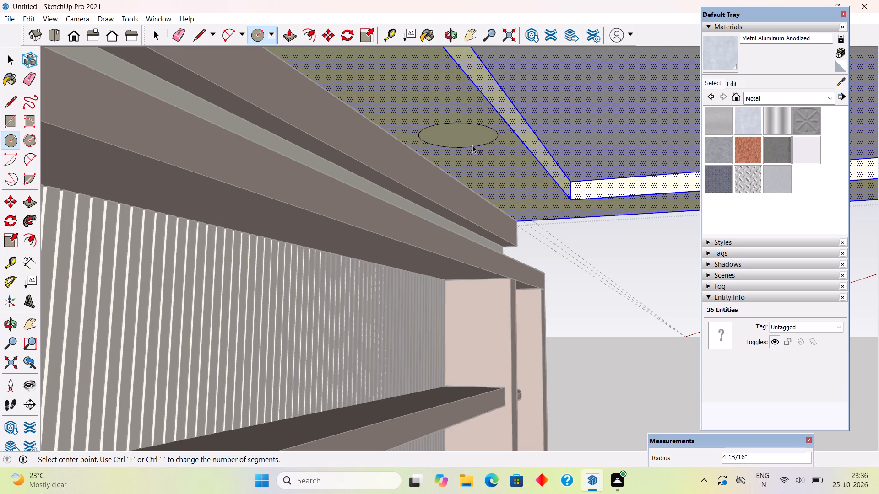
left_click(472, 140)
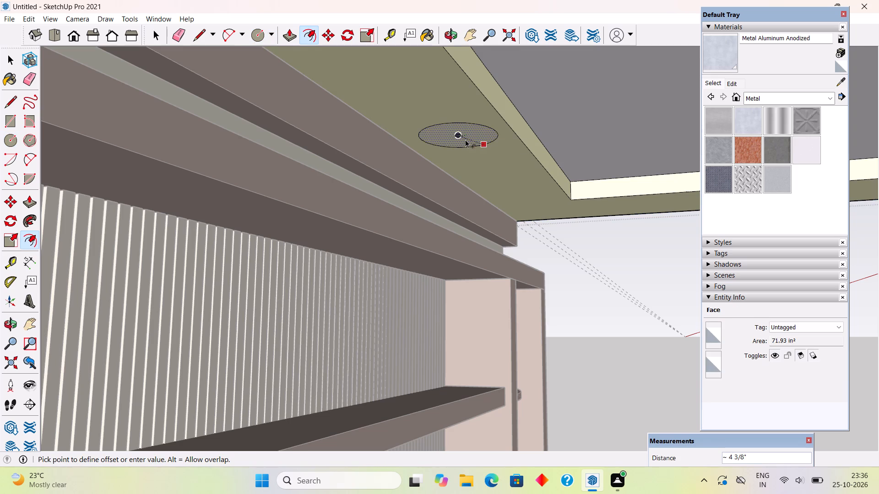
scroll(465, 140, "up", 14)
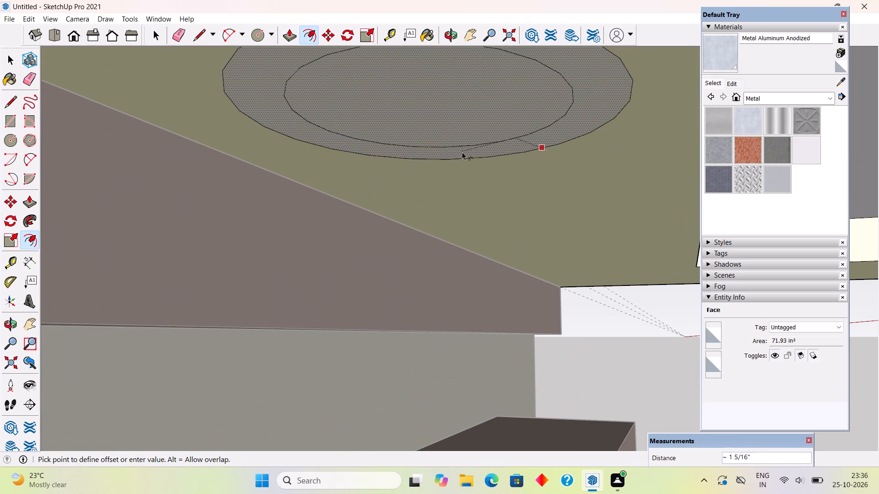
left_click(464, 154)
Push the inner disc about 7/16" and the surrounding ring about 1/8" up into the ceiling to shape the downlight.
key("space")
left_click(466, 127)
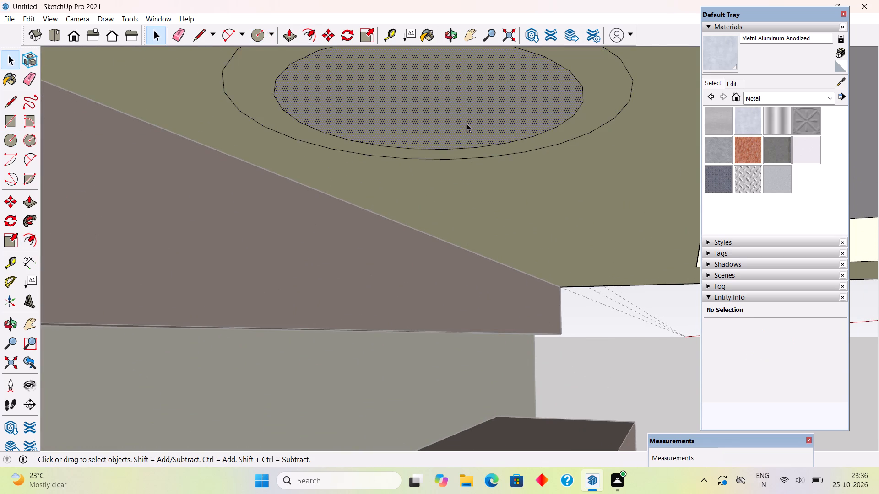
scroll(467, 123, "up", 1)
key("p")
left_click(467, 123)
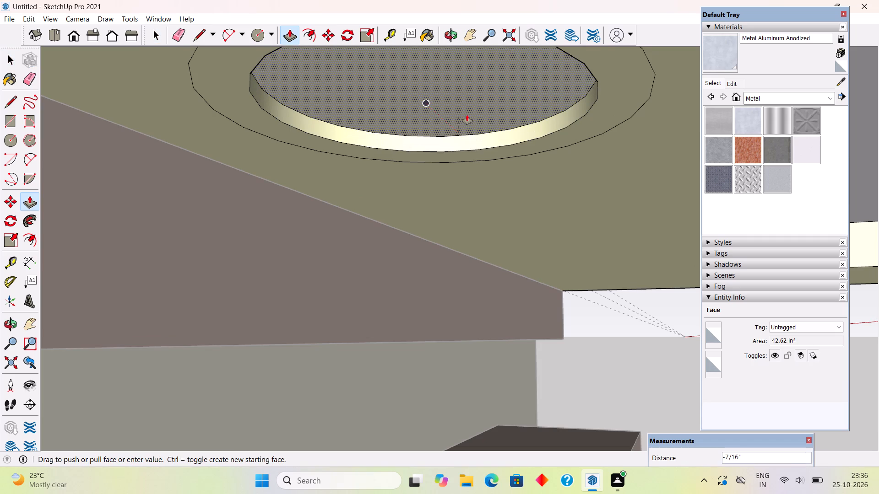
left_click(467, 114)
left_click(495, 150)
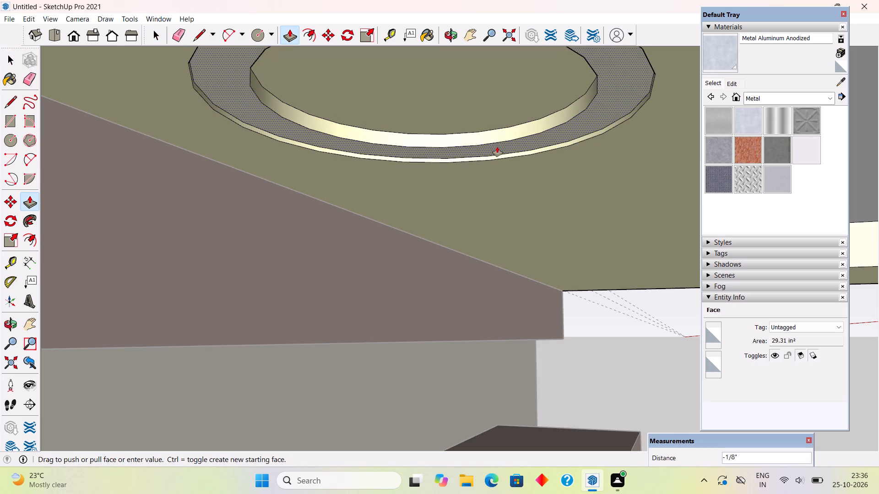
left_click(497, 147)
key("space")
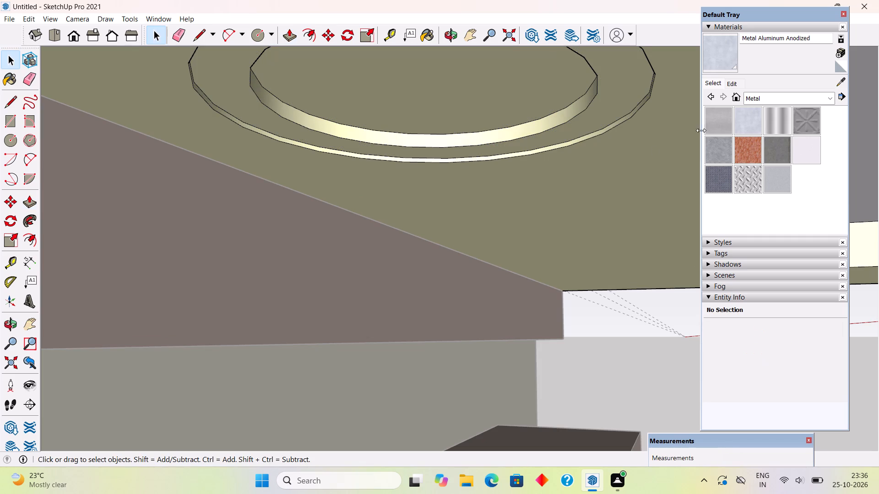
Paint the downlight's ring and inner side wall with Metal Aluminum Anodized and its central disc with Metal Silver.
left_click(739, 124)
left_click(569, 137)
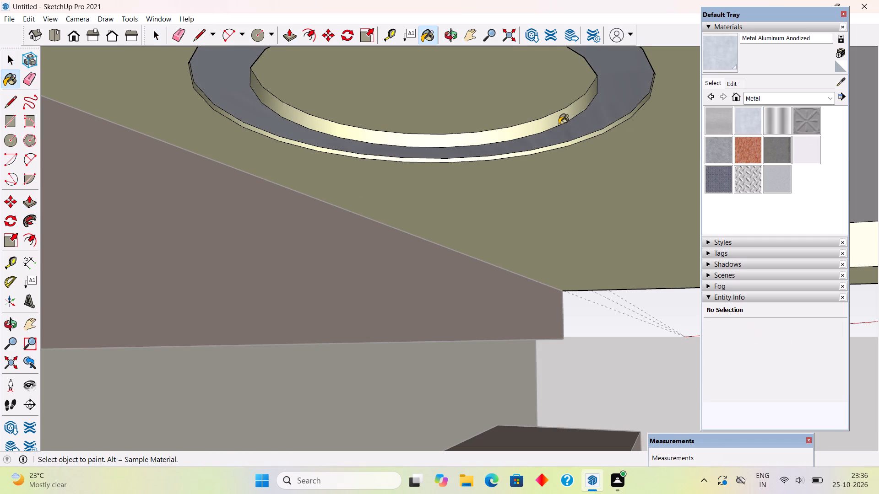
left_click(552, 121)
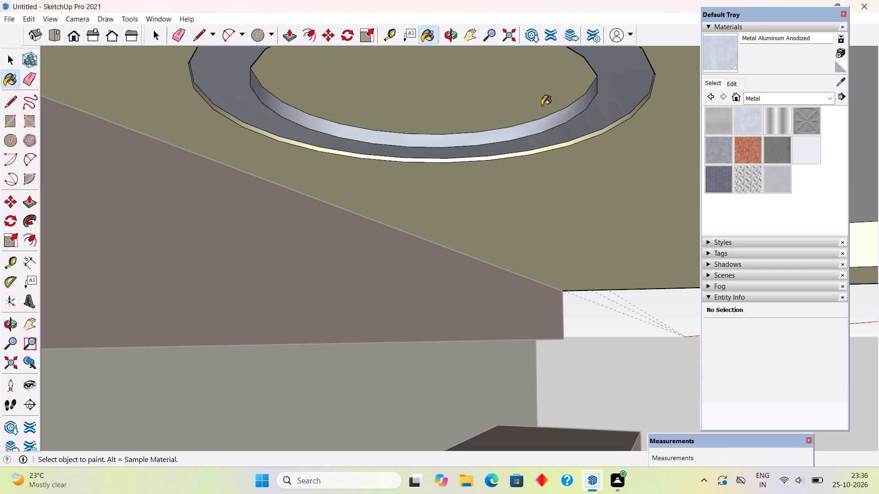
left_click(815, 149)
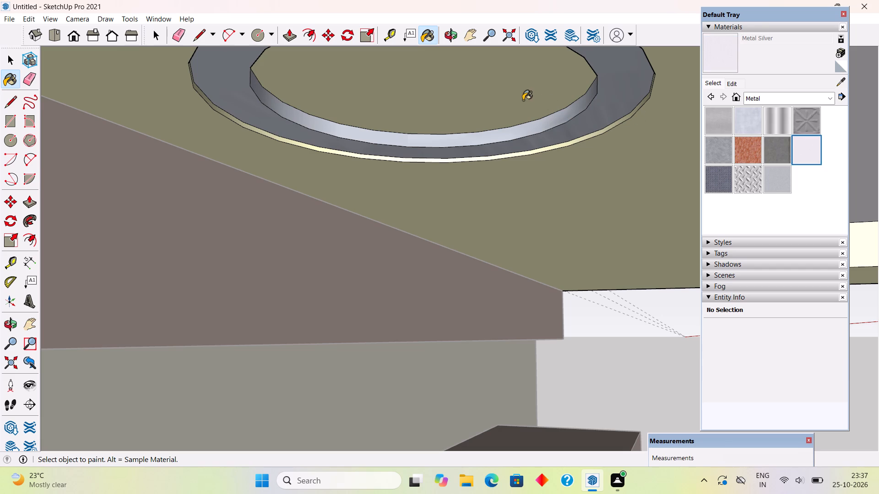
left_click(523, 100)
scroll(523, 108, "down", 5)
scroll(537, 144, "down", 8)
key("space")
Draw a second circle of about 5 1/8" radius on the lower ceiling border, between the cornice and the recess near the open-shelf end.
scroll(541, 154, "down", 5)
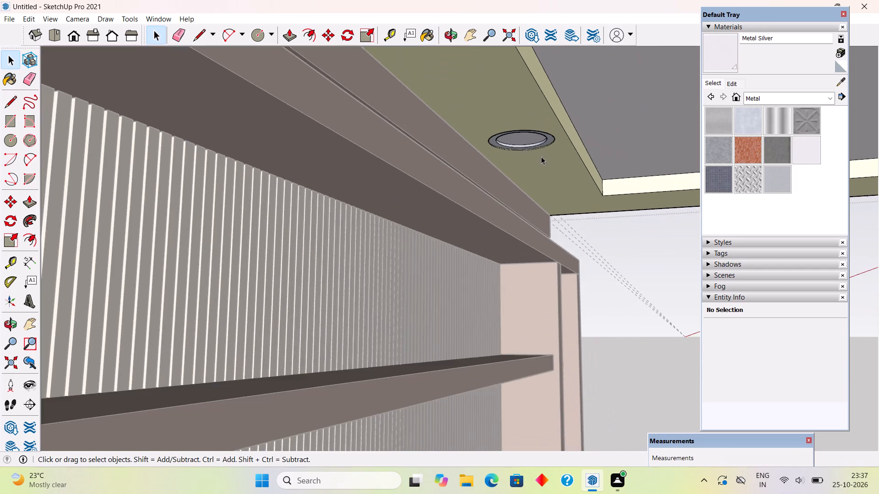
scroll(539, 158, "down", 11)
middle_click_drag(450, 145, 373, 145)
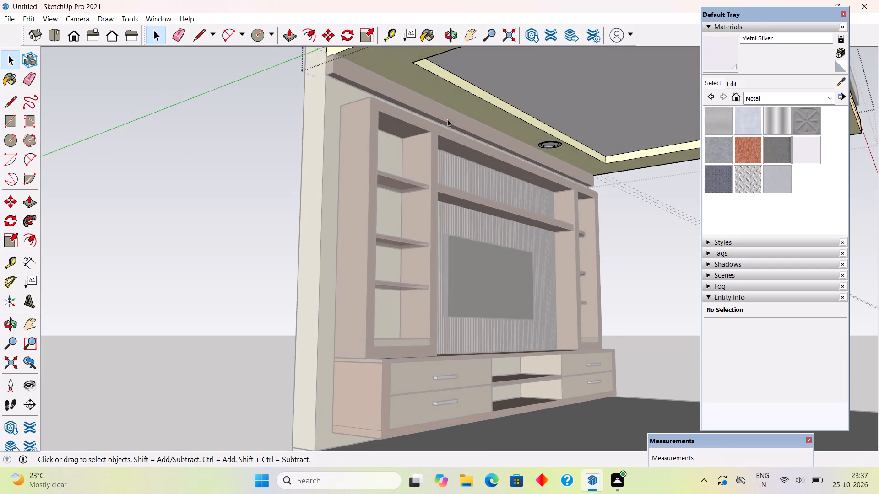
scroll(462, 97, "up", 4)
middle_click_drag(425, 97, 490, 132)
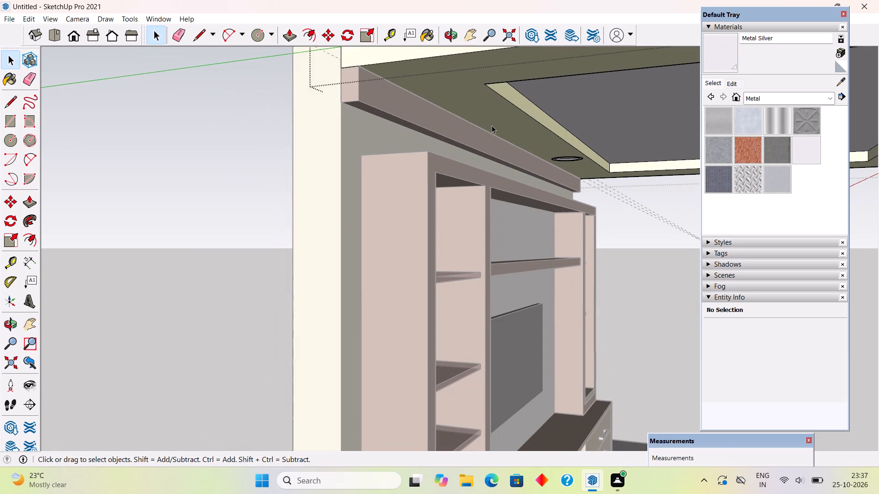
scroll(492, 122, "up", 4)
key("c")
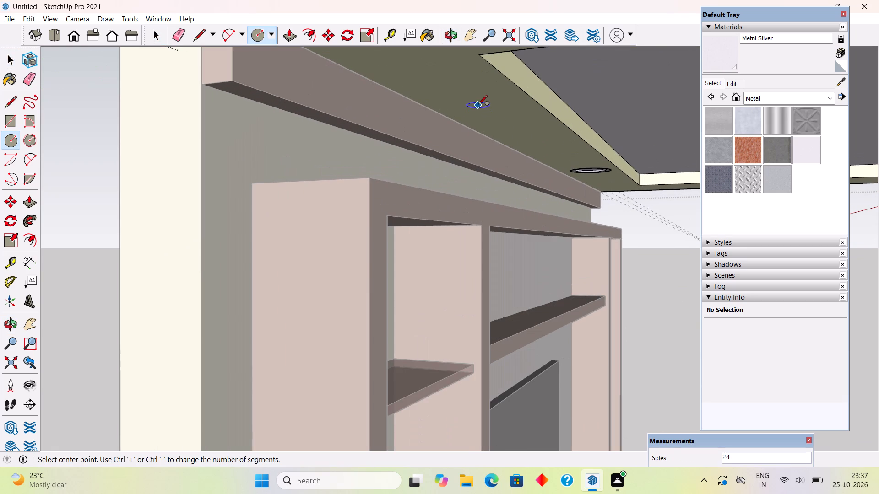
left_click(477, 103)
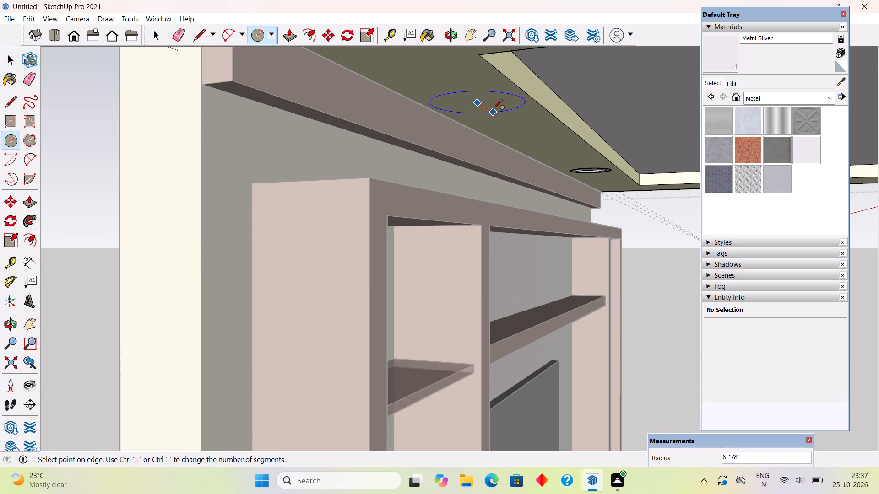
left_click(493, 107)
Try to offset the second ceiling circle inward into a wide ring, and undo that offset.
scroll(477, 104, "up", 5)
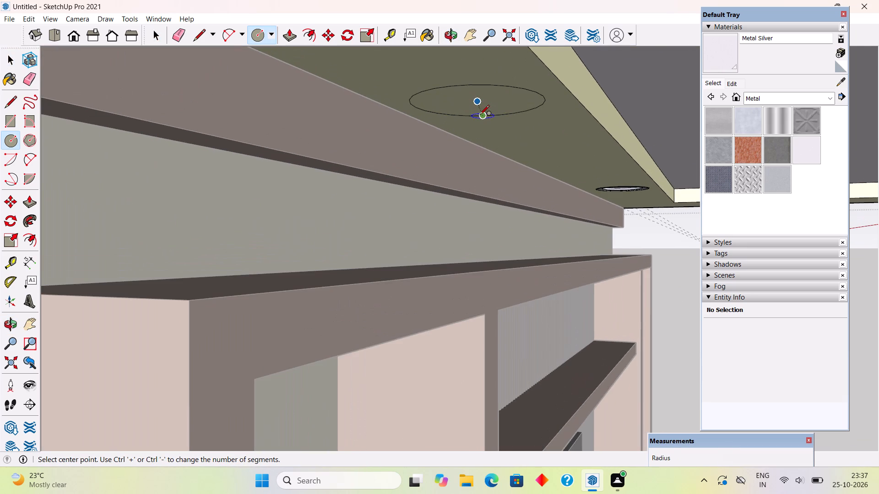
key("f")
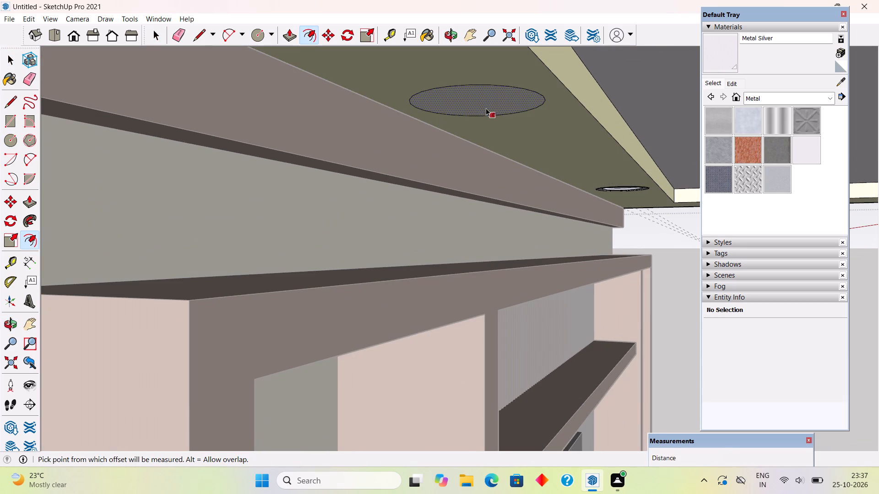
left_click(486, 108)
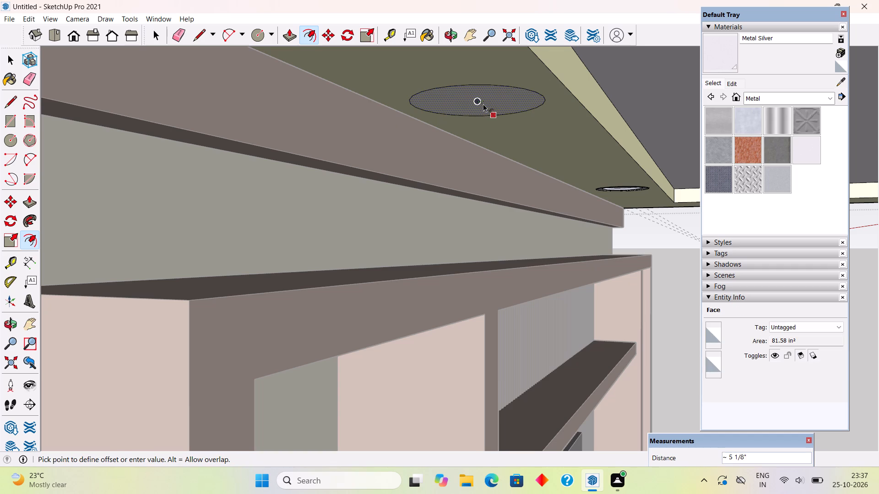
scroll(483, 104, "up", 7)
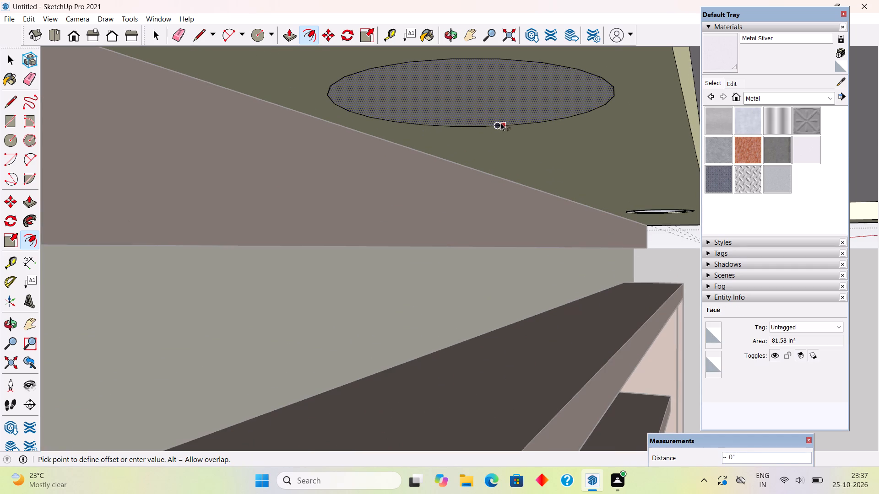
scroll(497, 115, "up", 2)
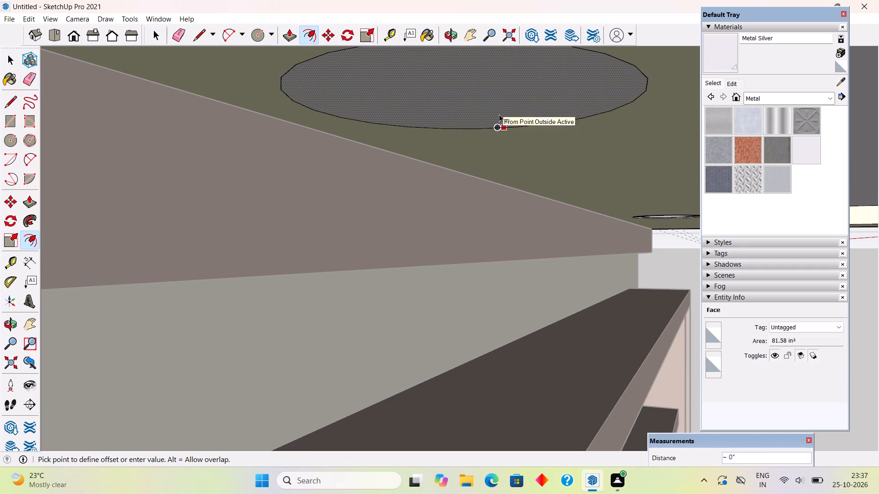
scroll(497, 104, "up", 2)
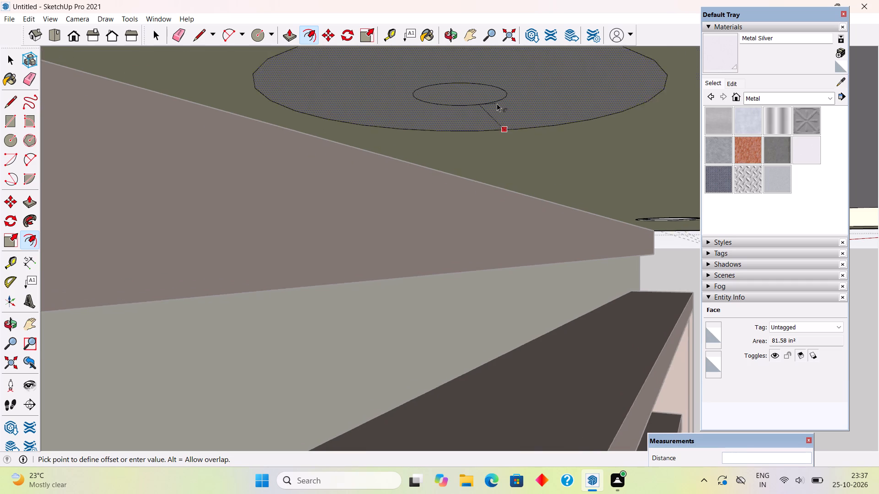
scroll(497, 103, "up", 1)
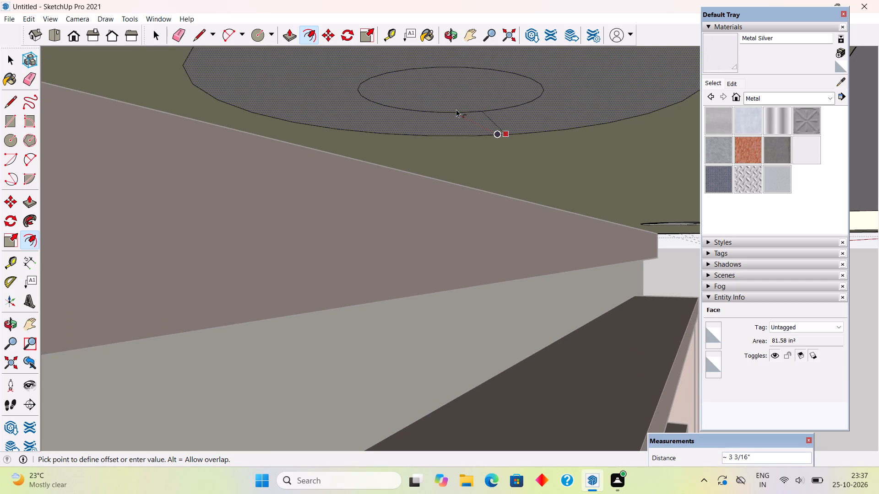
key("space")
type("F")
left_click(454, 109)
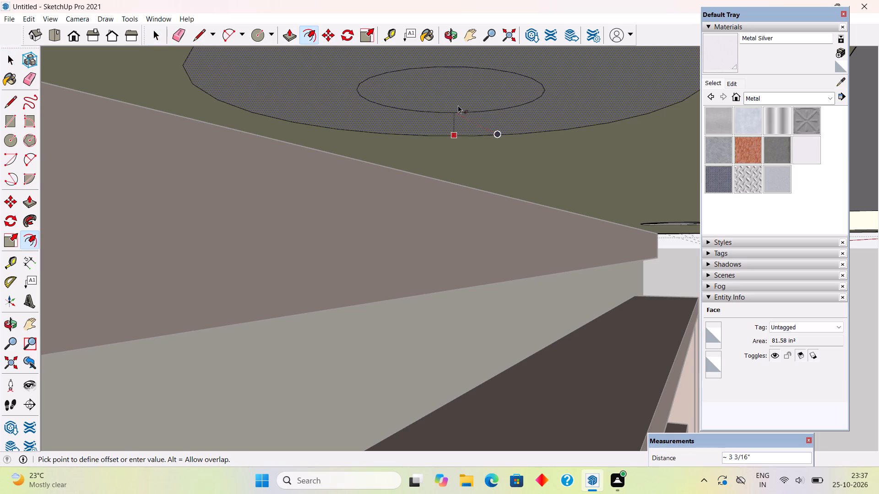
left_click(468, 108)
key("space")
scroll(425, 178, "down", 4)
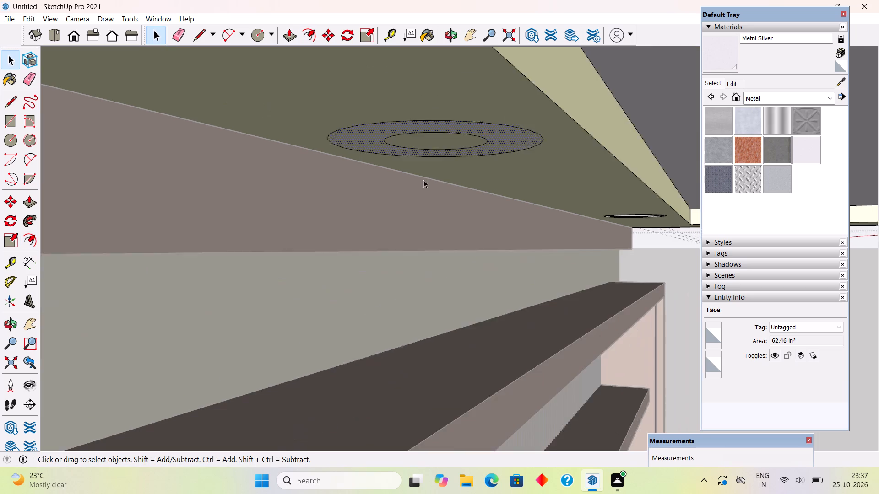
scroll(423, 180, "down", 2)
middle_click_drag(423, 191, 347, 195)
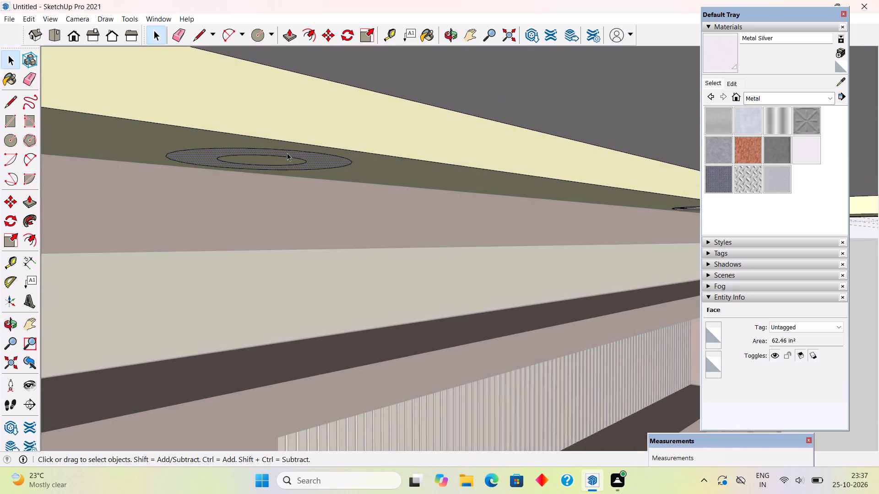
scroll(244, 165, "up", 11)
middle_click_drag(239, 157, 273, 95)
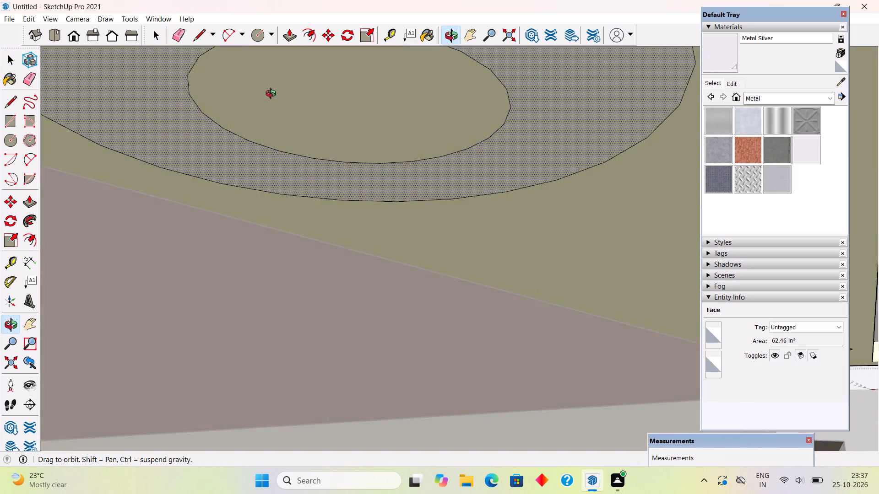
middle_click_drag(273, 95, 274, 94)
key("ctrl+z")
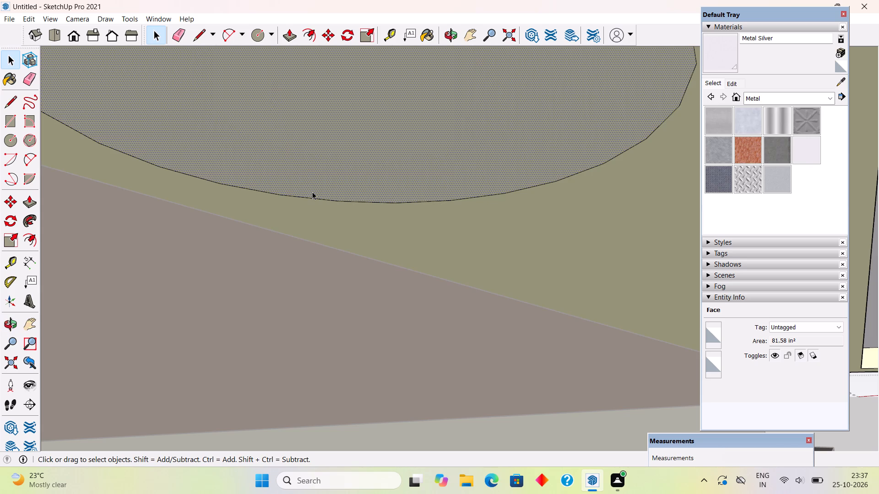
Offset the second ceiling circle inward by about 1 1/8" to form a narrow ring.
key("f")
left_click(317, 189)
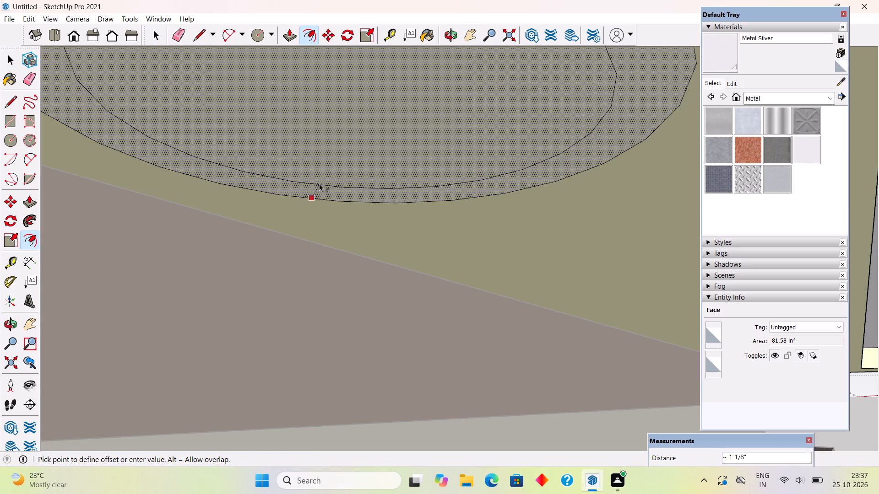
left_click(319, 183)
key("space")
Push the second downlight's inner disc up into the ceiling and its surrounding ring up about 1/8".
left_click(334, 161)
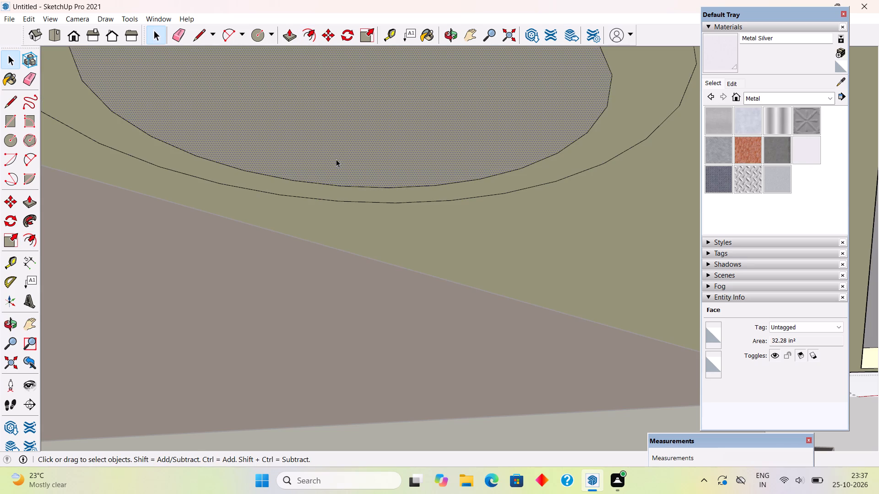
key("p")
left_click(336, 159)
left_click(340, 147)
left_click(340, 146)
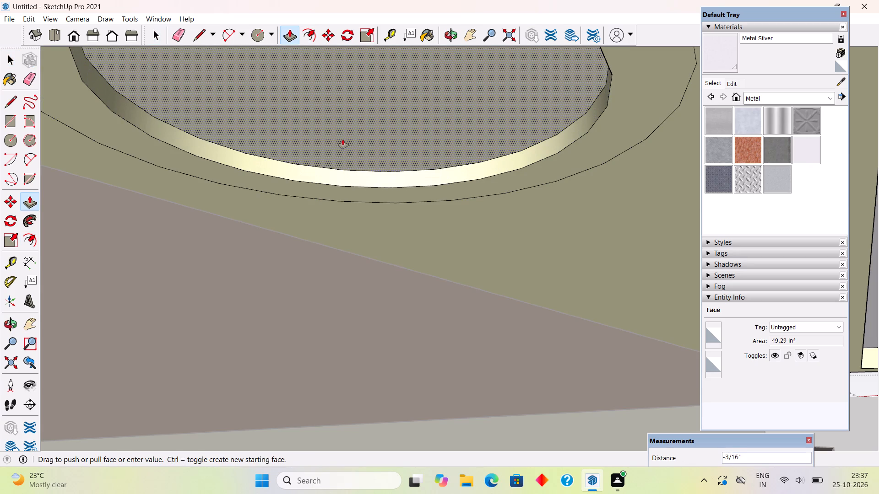
left_click(343, 139)
left_click(401, 191)
left_click(402, 185)
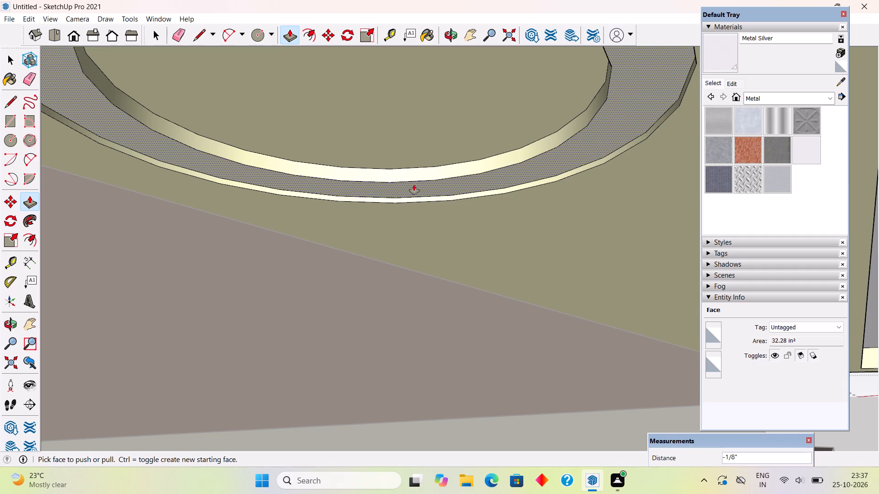
Paint the second downlight's ring and inner side wall Metal Aluminum Anodized and its disc Metal Silver, and exit the ceiling group.
left_click(743, 125)
left_click(586, 153)
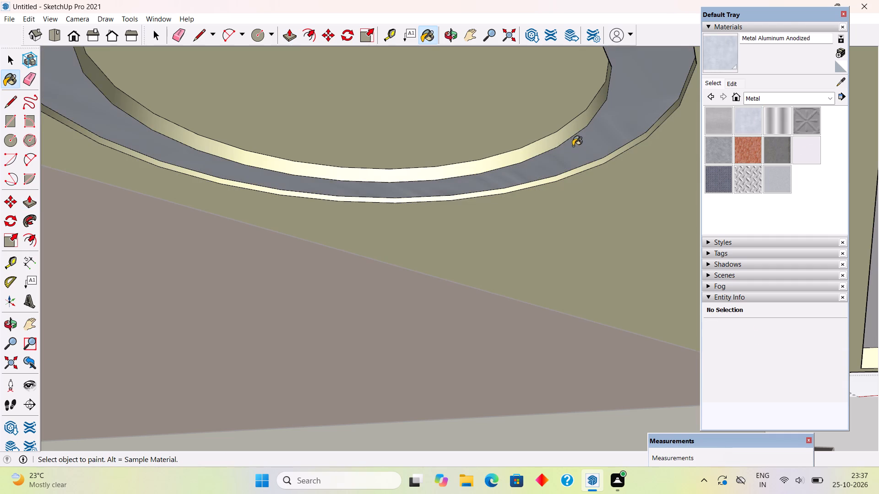
left_click(567, 137)
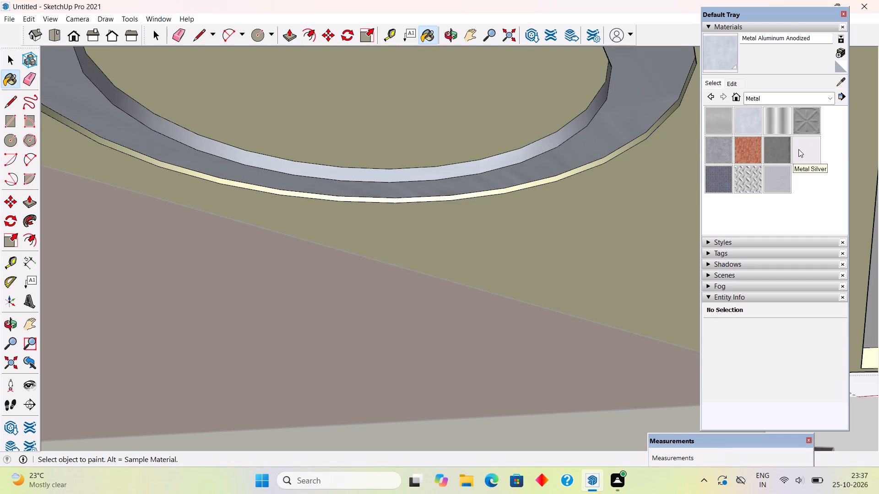
left_click(799, 149)
left_click(534, 113)
scroll(534, 113, "down", 5)
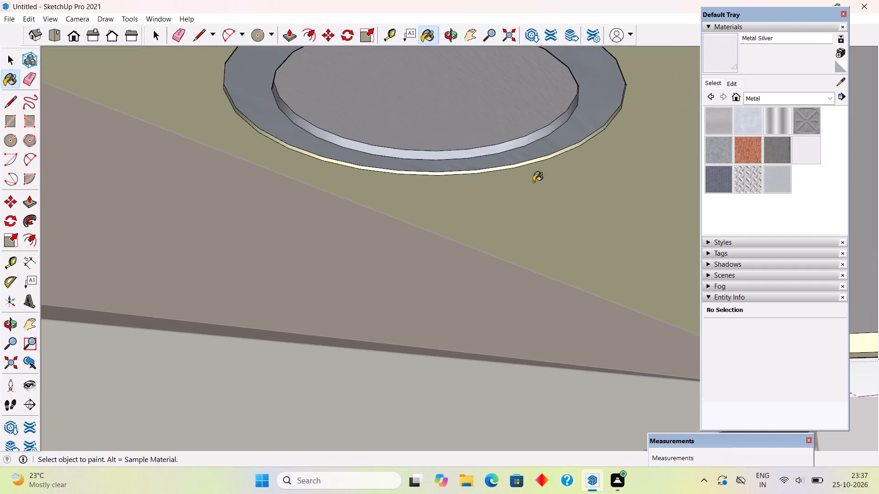
scroll(533, 190, "down", 16)
key("space")
scroll(432, 186, "down", 6)
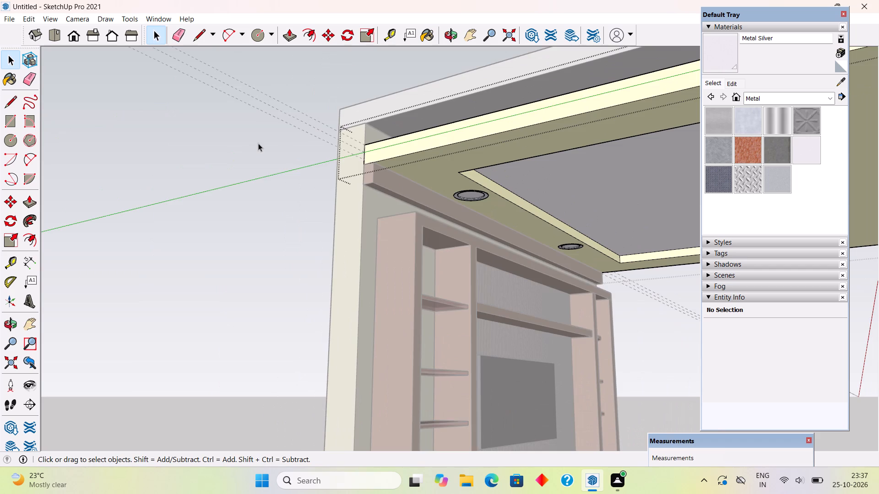
left_click(258, 143)
Examine the whole TV wall unit, its finishes and the ceiling downlights from the front and from below.
scroll(268, 159, "down", 5)
middle_click_drag(524, 268, 320, 248)
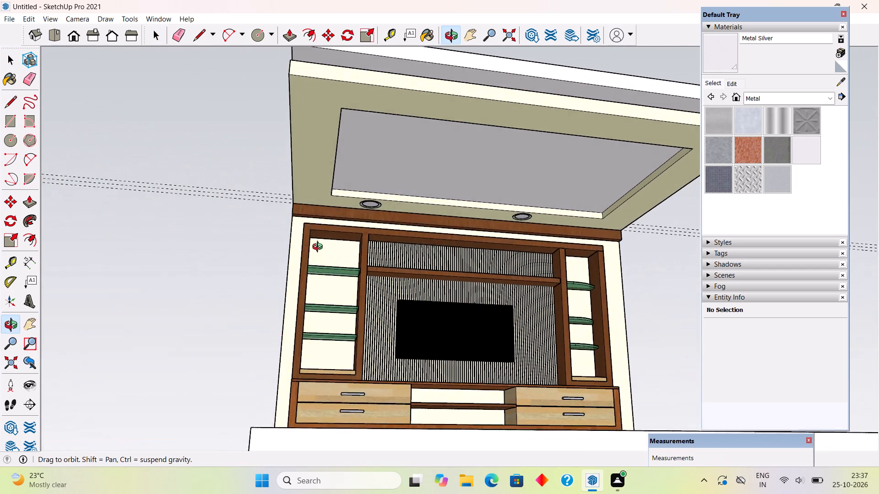
middle_click_drag(320, 248, 320, 250)
scroll(417, 397, "up", 5)
scroll(407, 361, "down", 2)
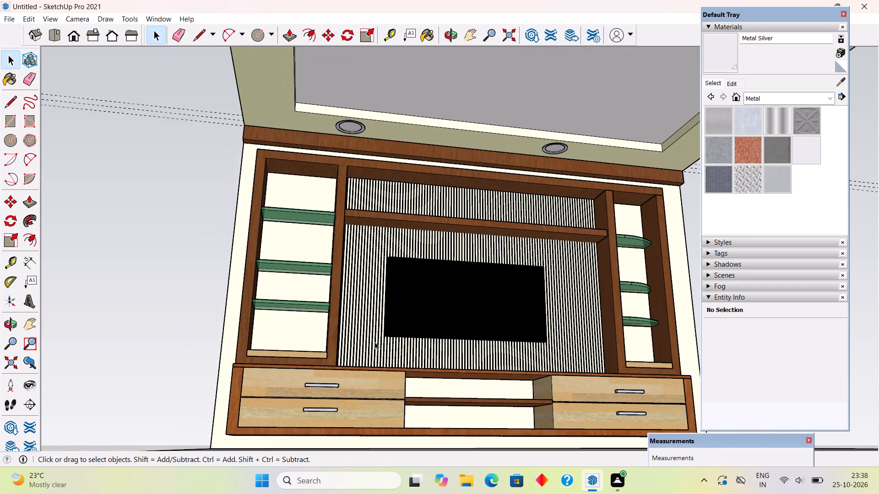
middle_click_drag(360, 345, 320, 349)
scroll(305, 344, "down", 3)
scroll(276, 391, "up", 3)
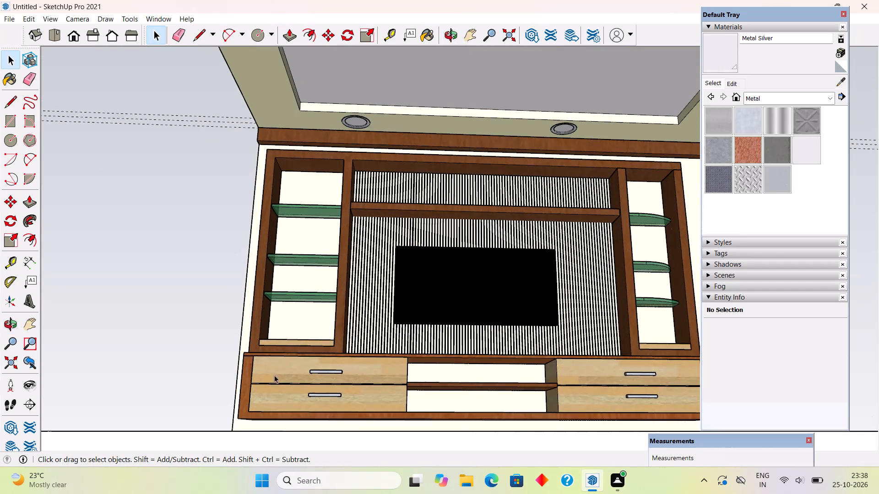
middle_click_drag(218, 288, 255, 357)
scroll(223, 301, "down", 2)
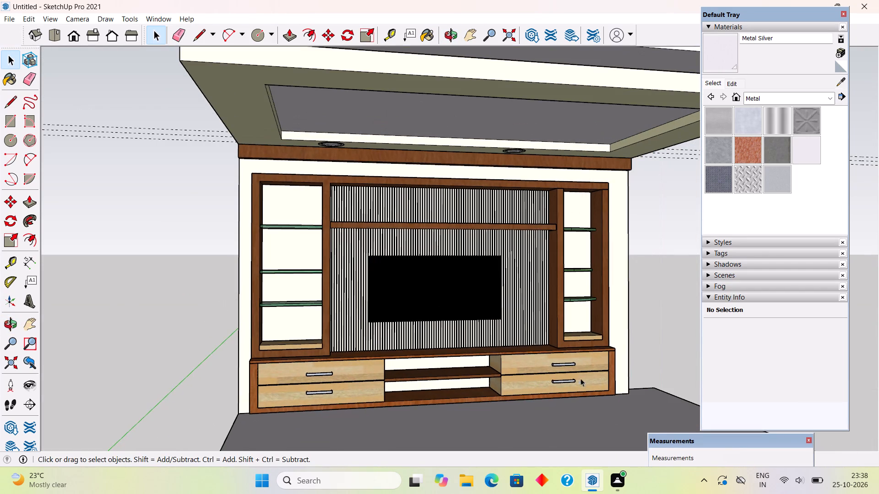
scroll(662, 389, "up", 3)
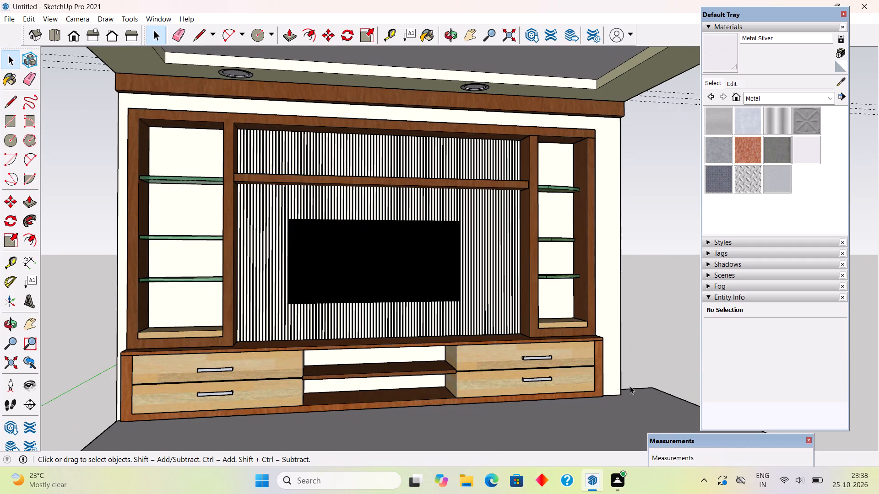
middle_click_drag(612, 373, 575, 360)
scroll(575, 360, "up", 1)
scroll(575, 360, "down", 1)
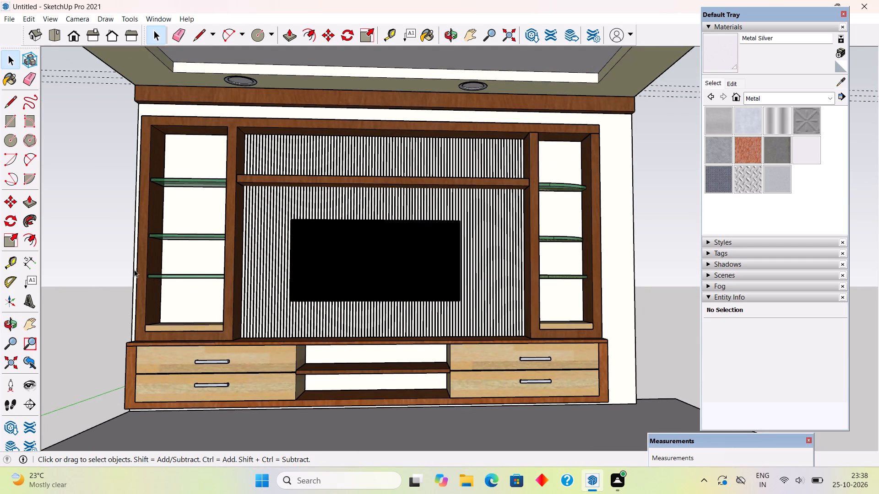
scroll(124, 268, "up", 1)
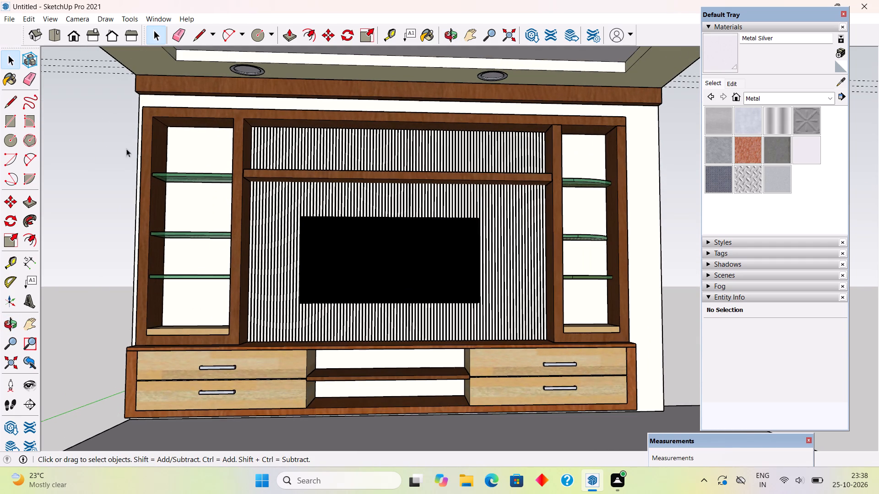
Delete all construction guides from the model.
left_click(26, 21)
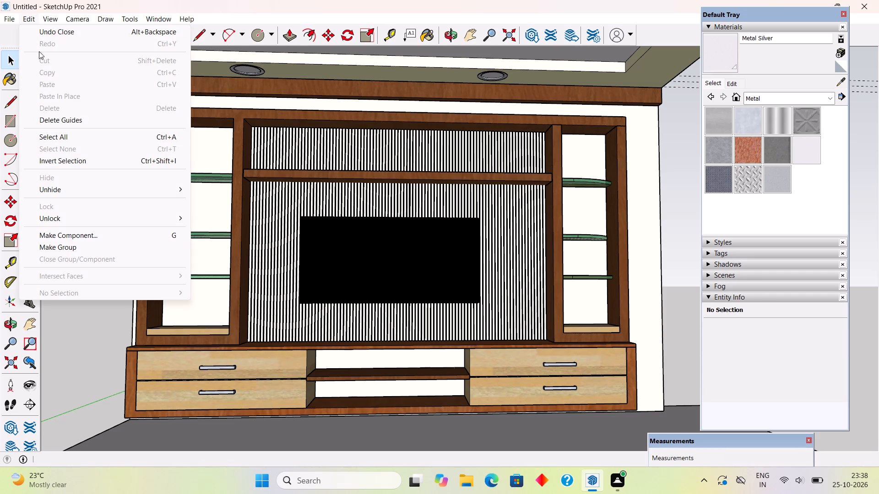
left_click(55, 118)
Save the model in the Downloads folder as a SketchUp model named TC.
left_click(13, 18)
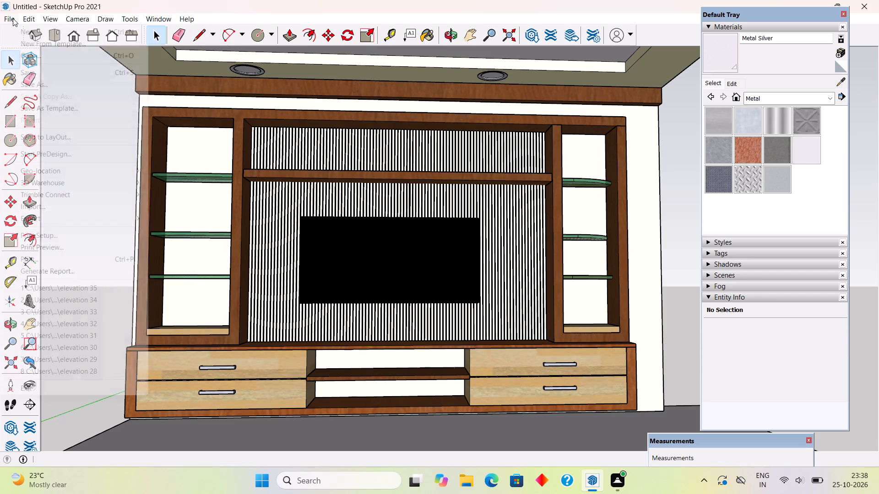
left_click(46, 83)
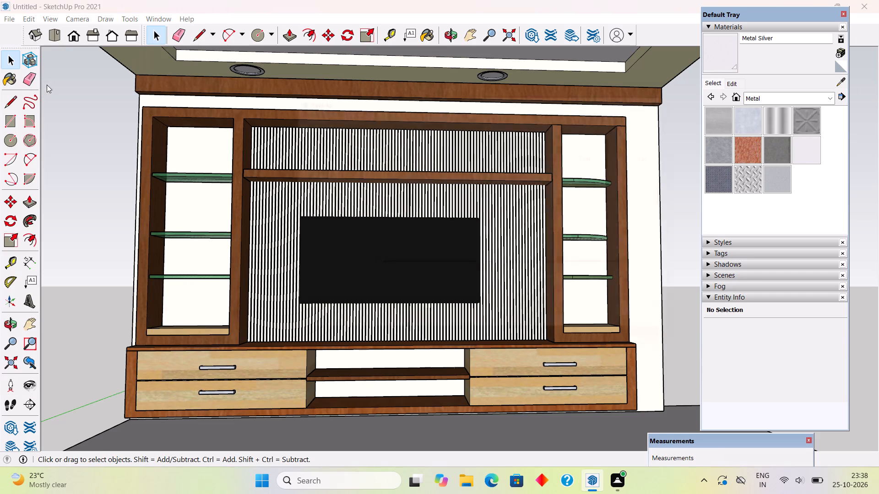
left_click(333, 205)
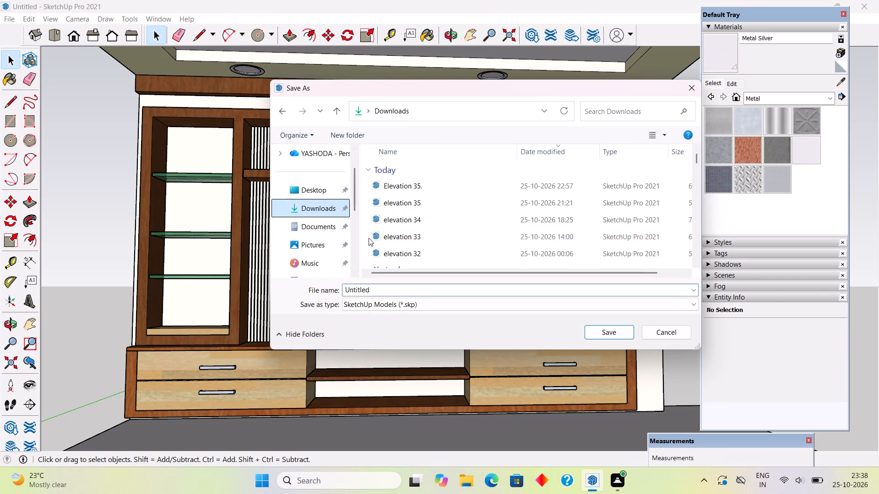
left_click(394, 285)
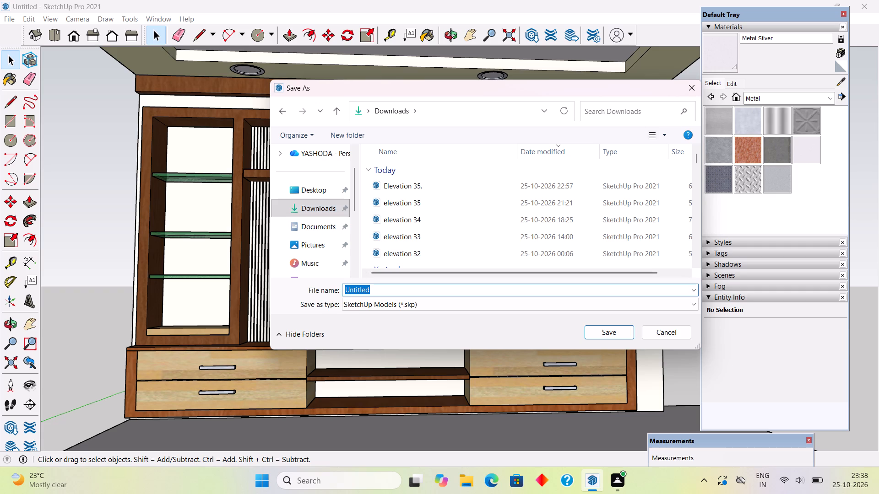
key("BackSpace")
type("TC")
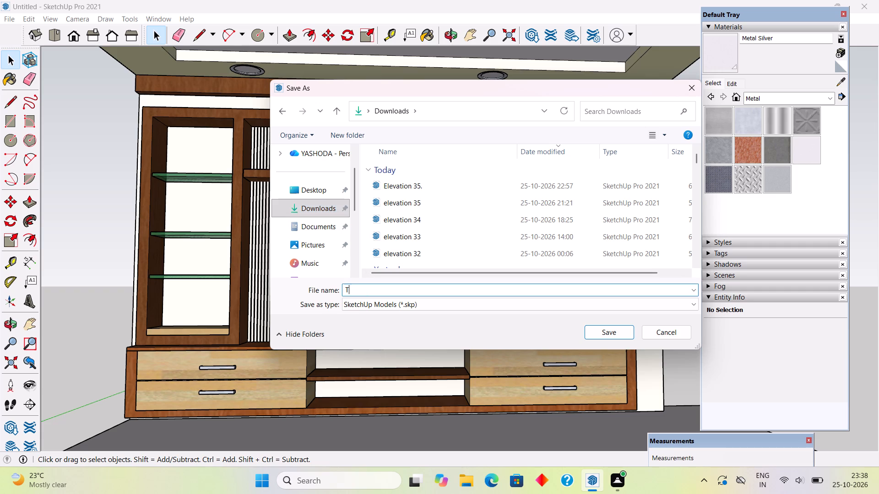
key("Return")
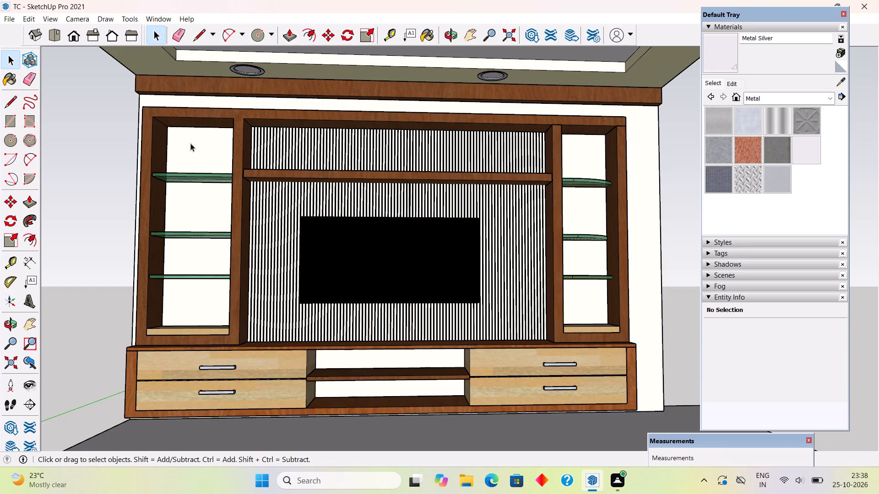
Save the model again under the new name TV UNIT 6 in the Downloads folder.
left_click(4, 16)
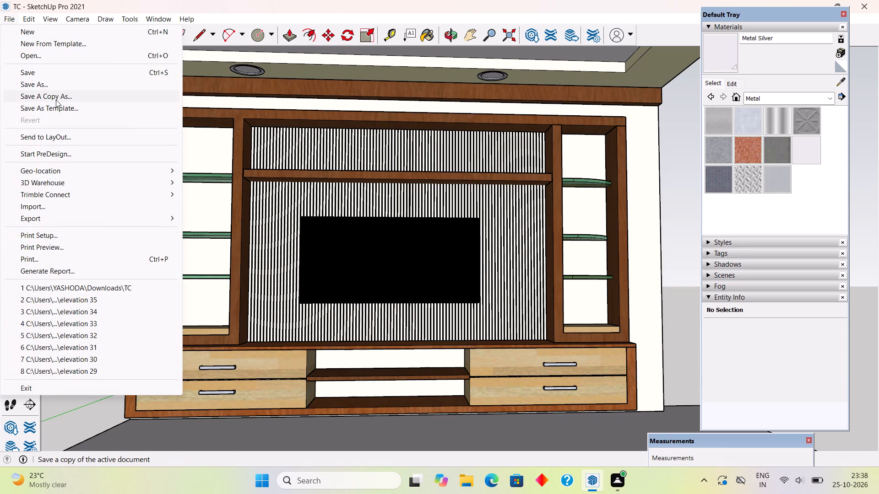
left_click(57, 86)
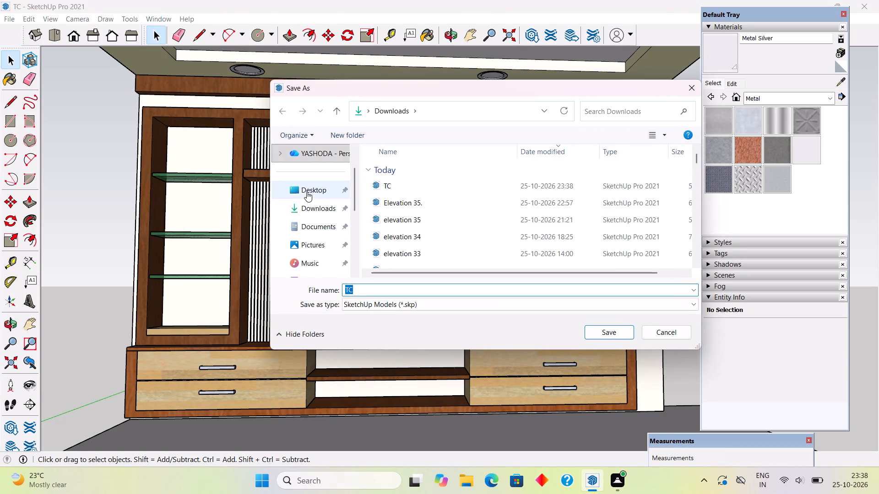
left_click(313, 206)
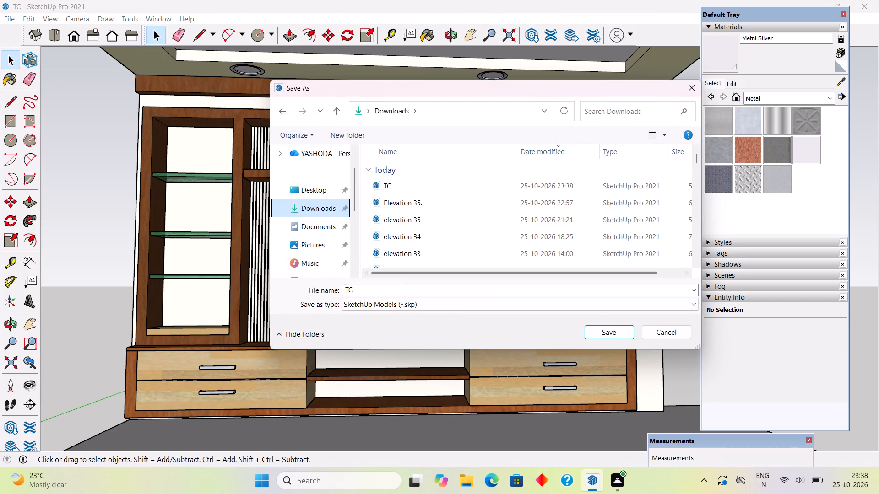
right_click(396, 188)
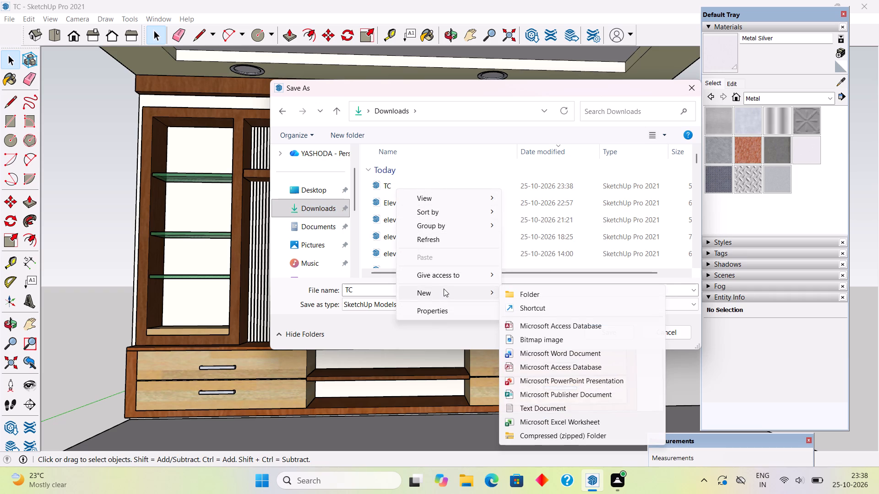
left_click(359, 291)
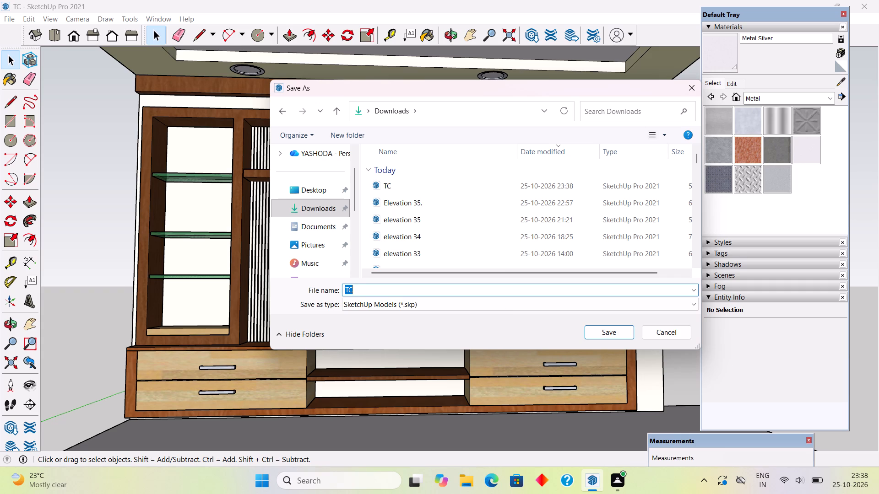
key("BackSpace")
type("TV")
key("space")
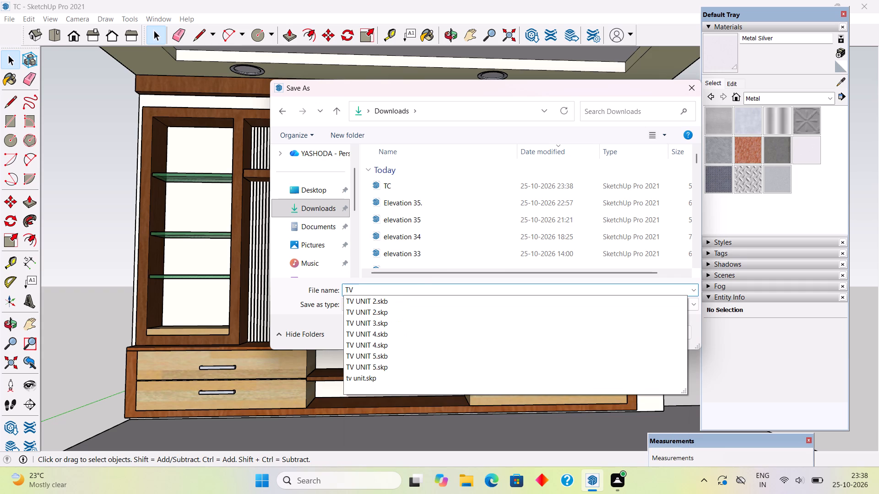
type("UNI")
type("T")
key("space")
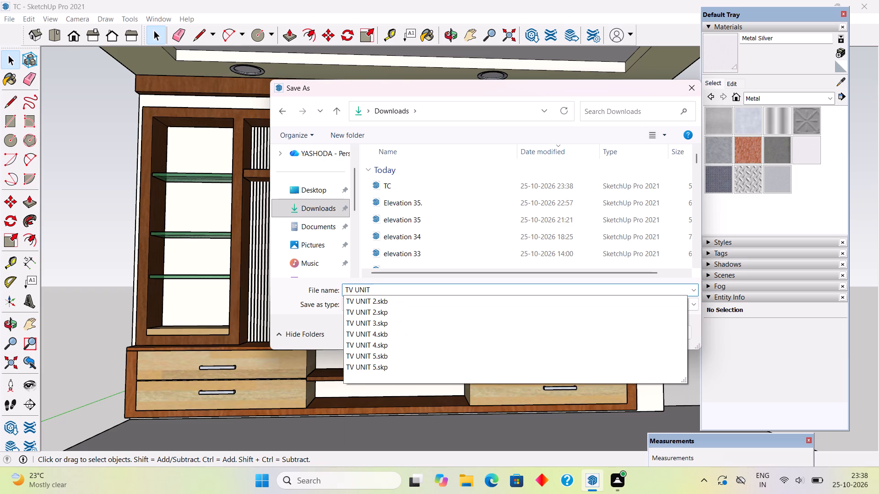
key("6")
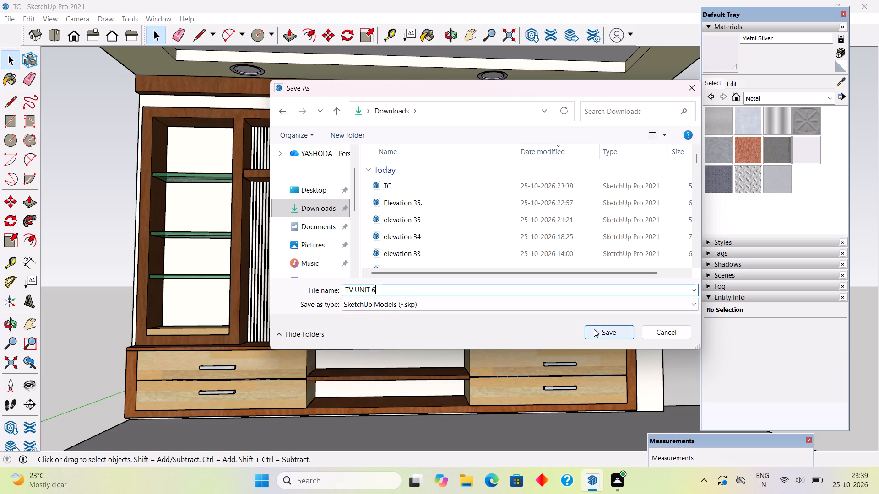
left_click(597, 330)
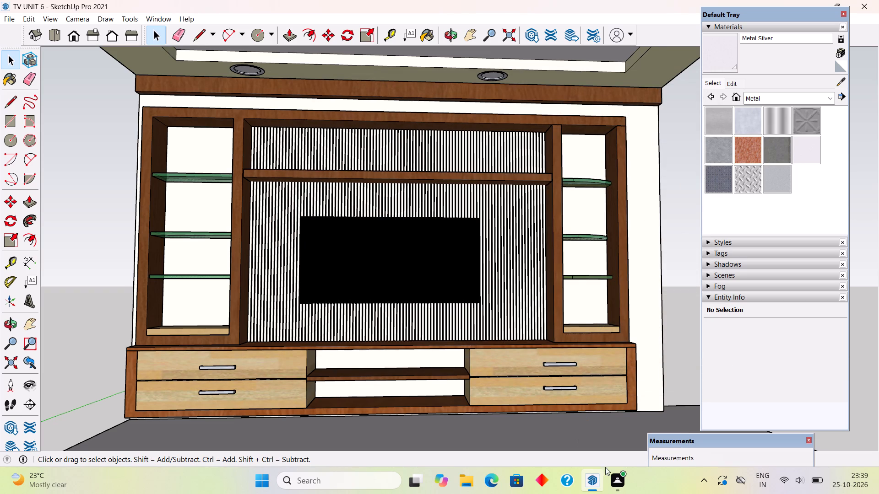